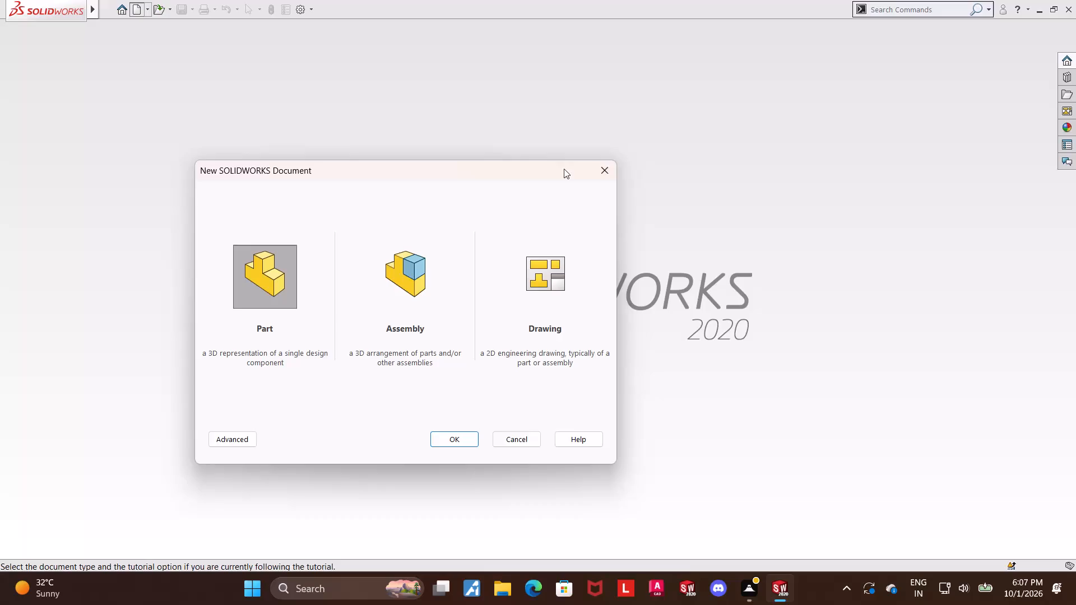
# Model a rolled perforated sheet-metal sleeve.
# Create a new part document.
pyautogui.click(597, 174)
pyautogui.click(132, 13)
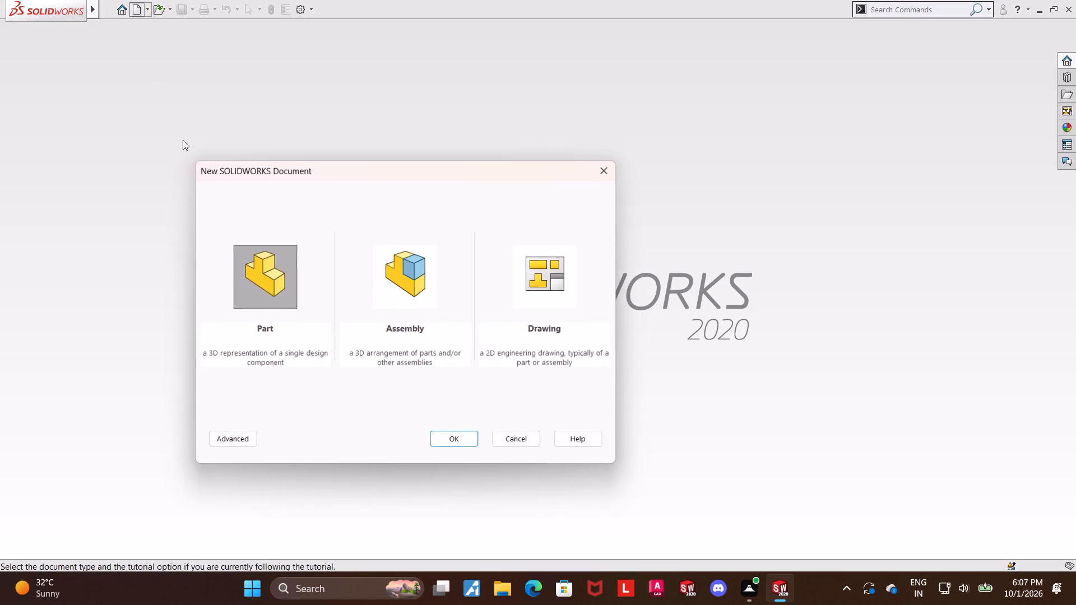
pyautogui.doubleClick(288, 284)
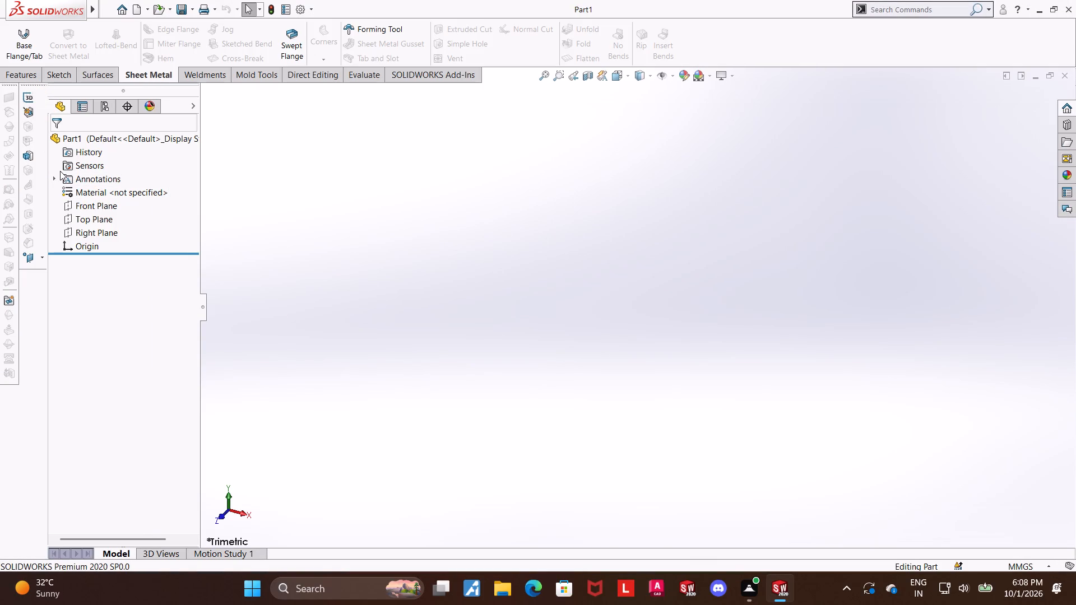
# On the Front Plane, sketch a nearly closed centerpoint arc of about 44 mm radius around the origin, leaving a small gap at its top.
pyautogui.click(81, 206)
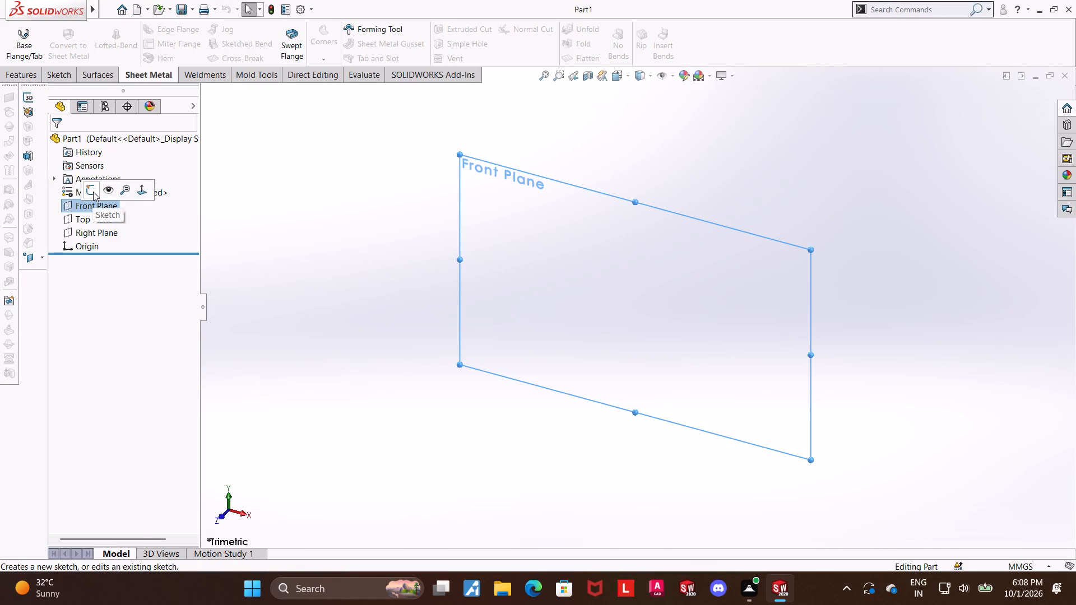
pyautogui.click(93, 192)
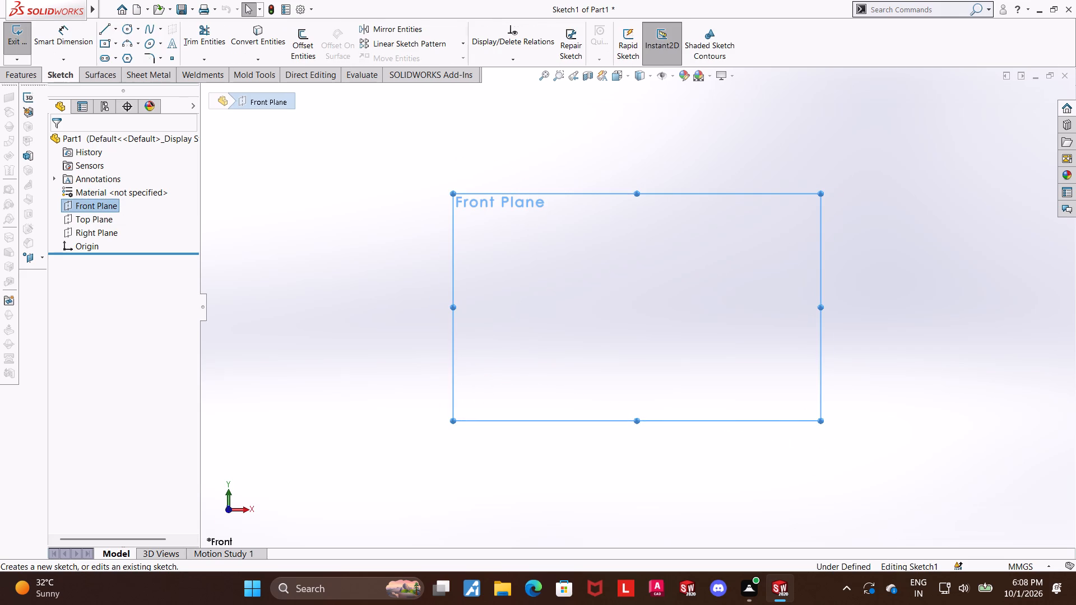
pyautogui.click(124, 28)
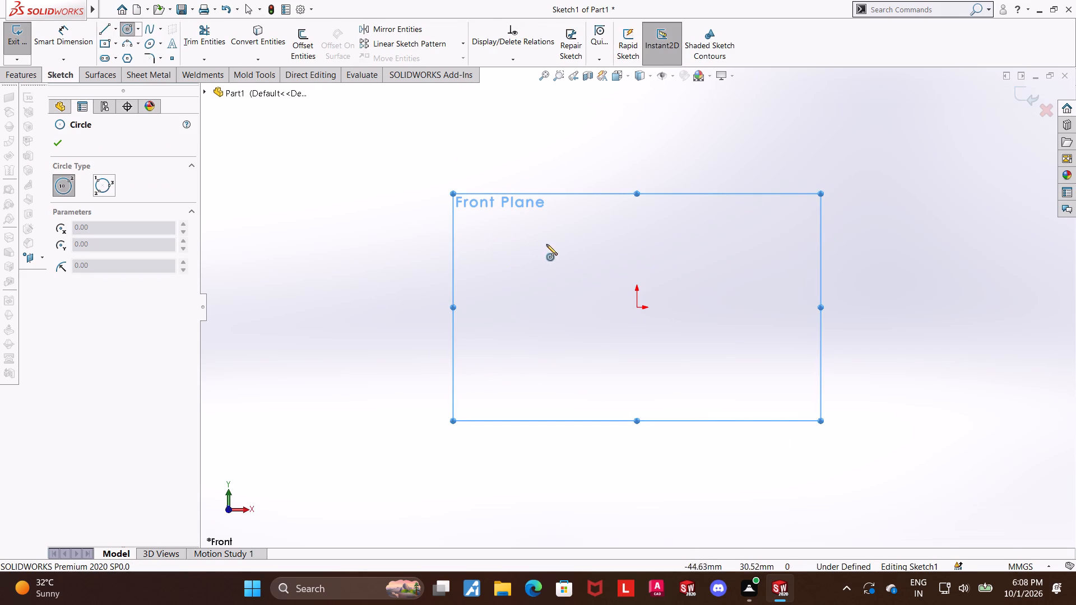
pyautogui.press('Escape')
pyautogui.click(139, 43)
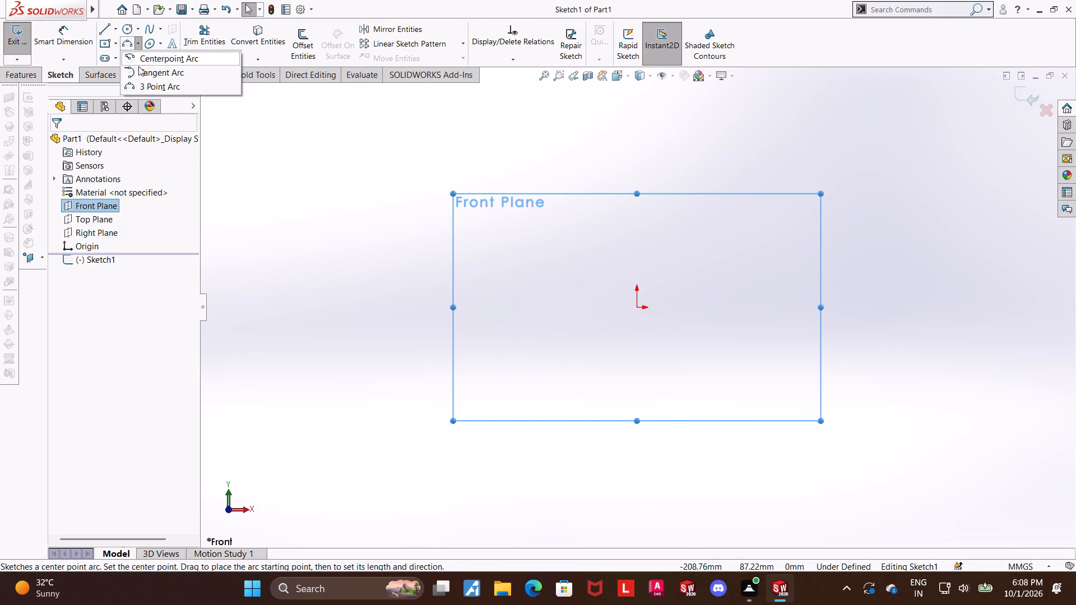
pyautogui.click(150, 55)
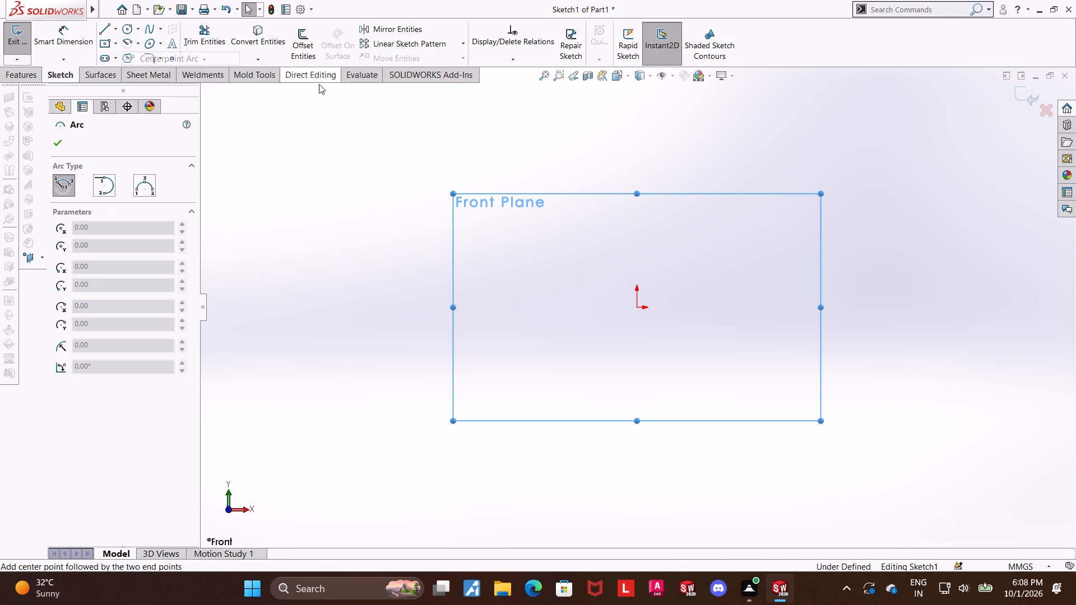
pyautogui.click(639, 307)
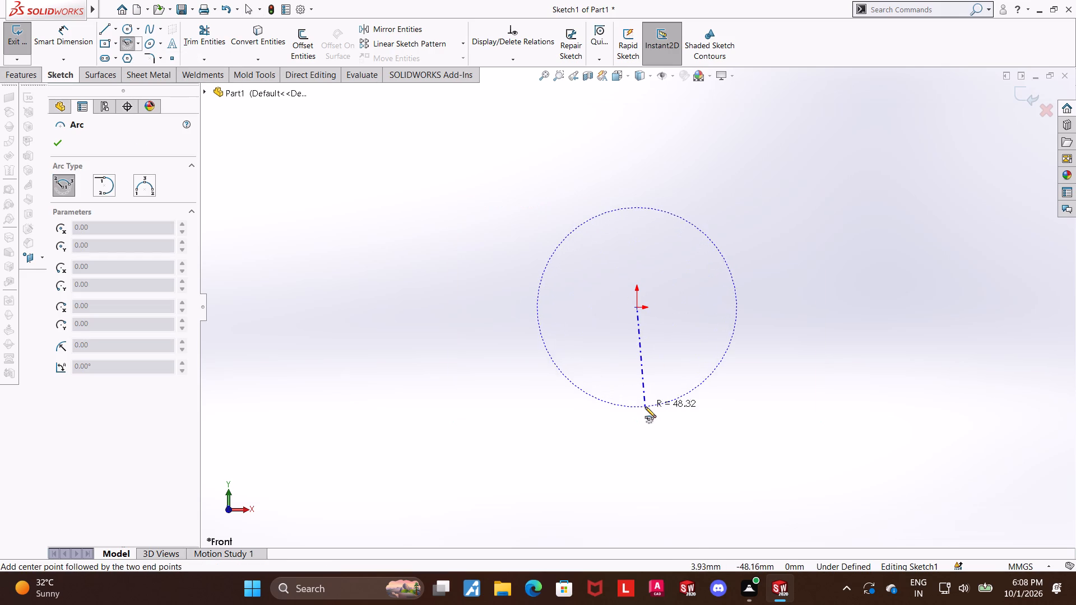
pyautogui.click(637, 216)
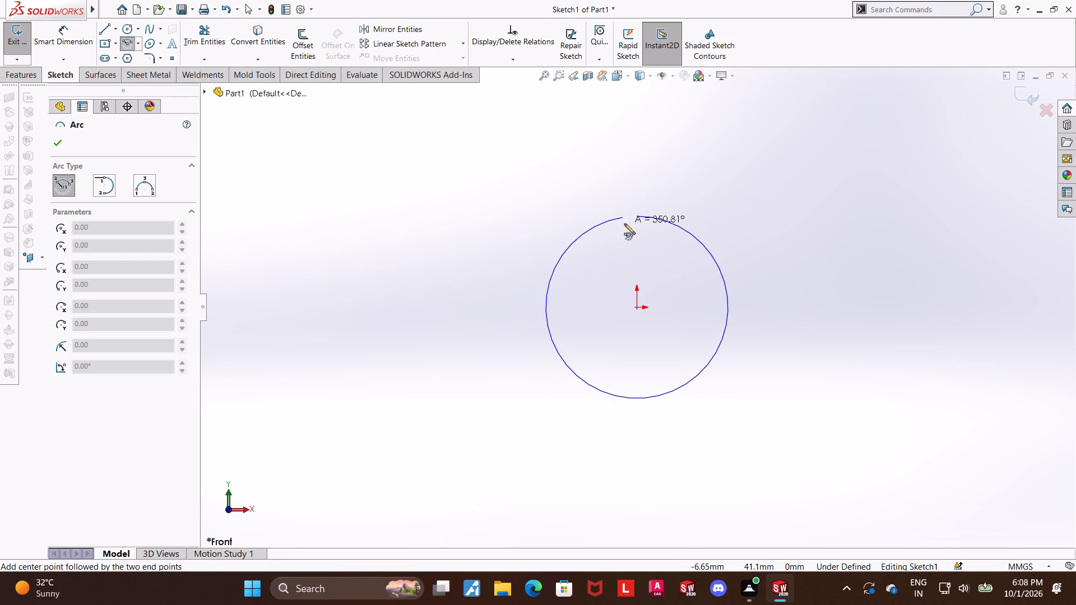
pyautogui.click(628, 224)
pyautogui.press('Escape')
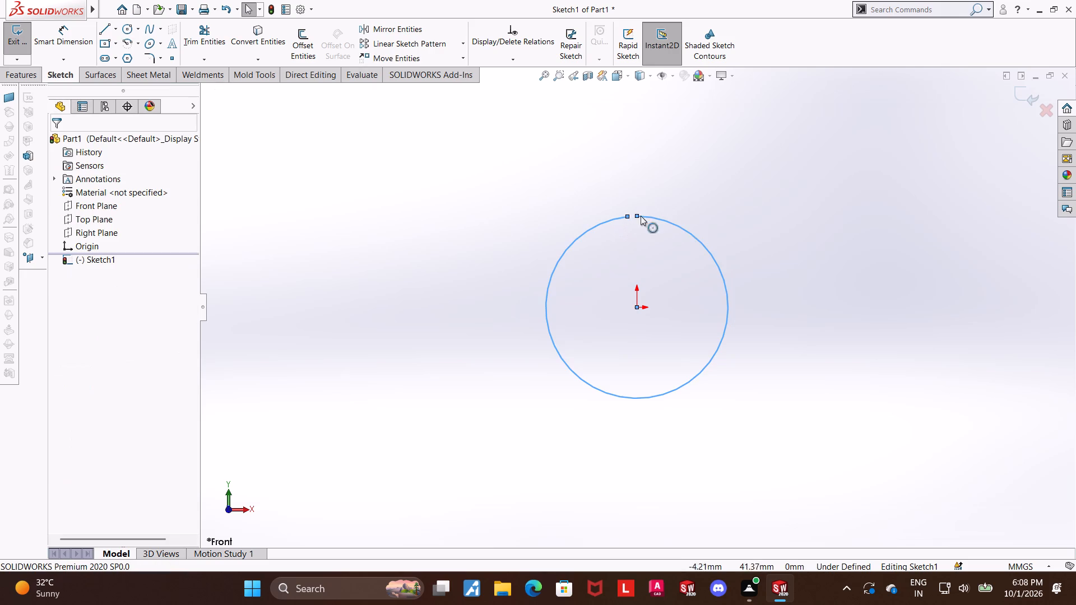
# Draw a vertical centerline about 85 mm long from the origin upward through the arc's gap.
pyautogui.click(114, 24)
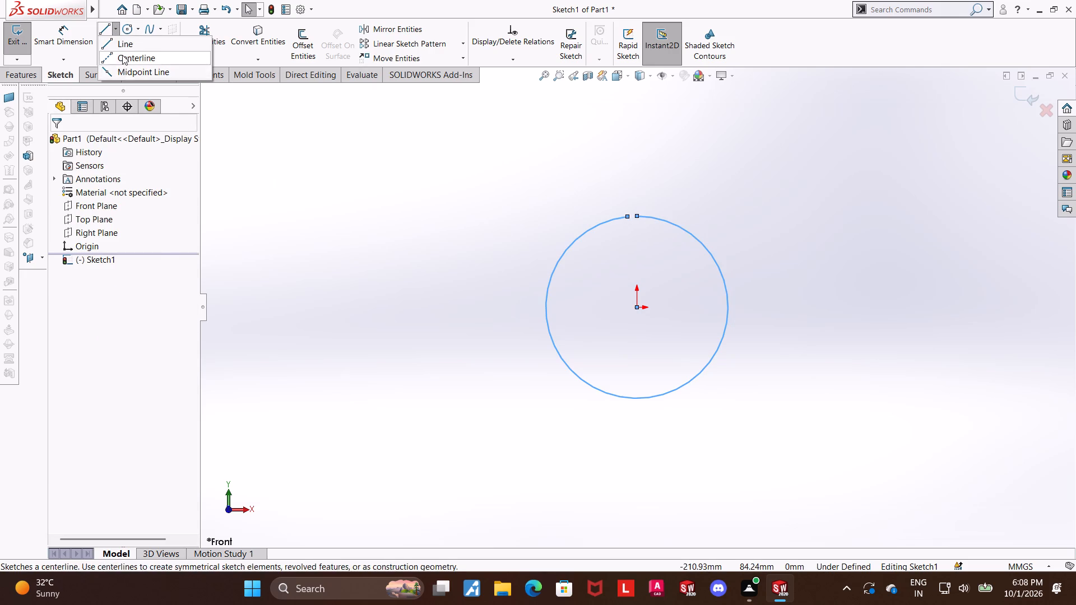
pyautogui.click(122, 55)
pyautogui.click(638, 308)
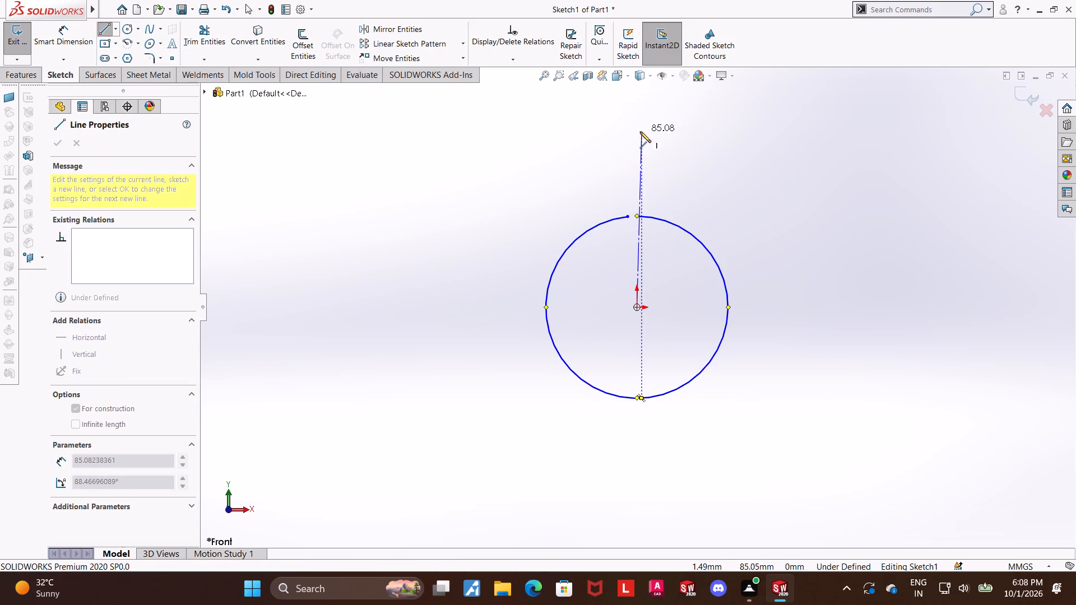
pyautogui.click(640, 132)
pyautogui.press('Escape')
pyautogui.press('Escape')
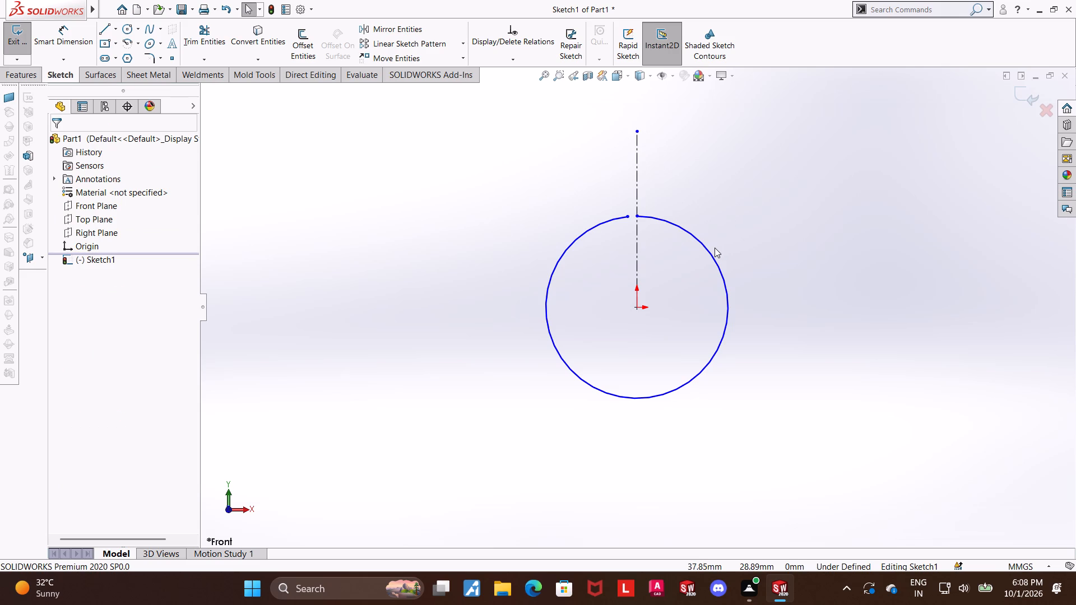
pyautogui.press('Escape')
# Delete the coincident relation on the arc endpoint at the centerline and move that endpoint about 4.7 mm away from the centerline.
pyautogui.scroll(-3, 695, 223)
pyautogui.press('Escape')
pyautogui.scroll(-3, 517, 210)
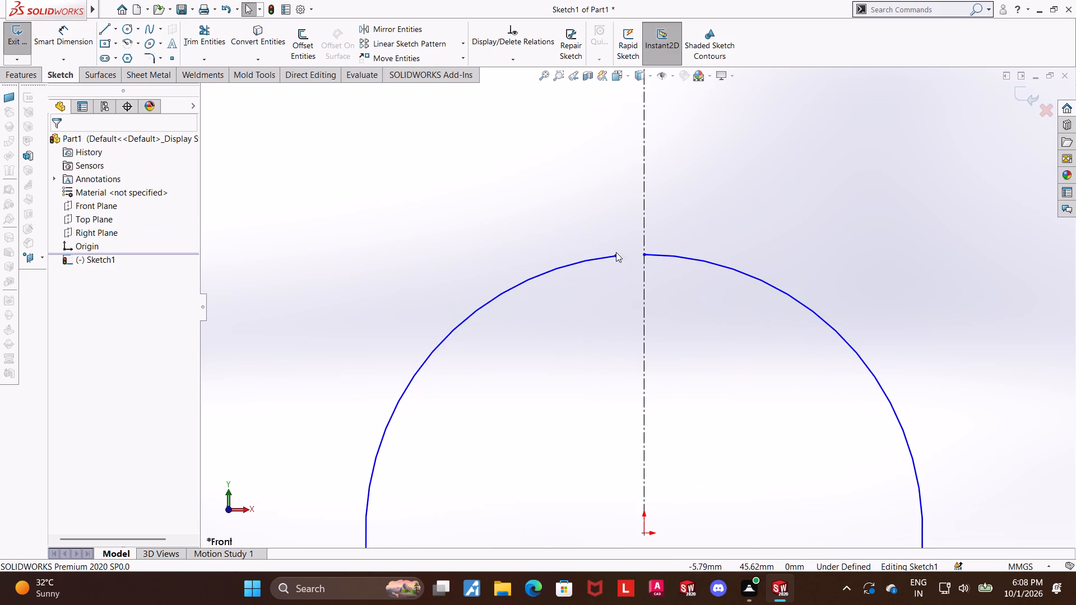
pyautogui.rightClick(644, 254)
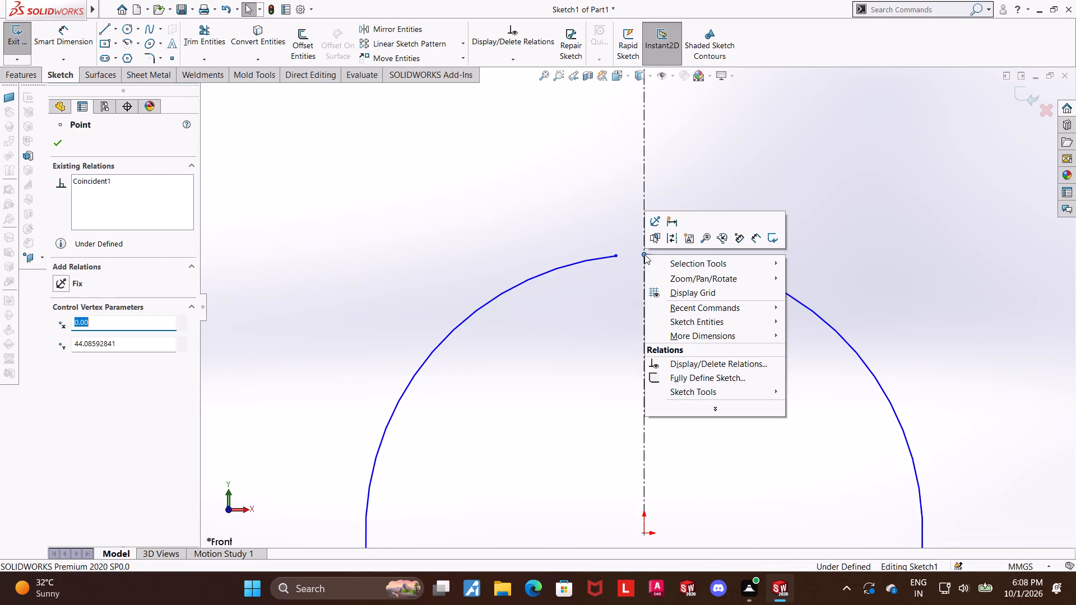
pyautogui.rightClick(94, 178)
pyautogui.click(117, 198)
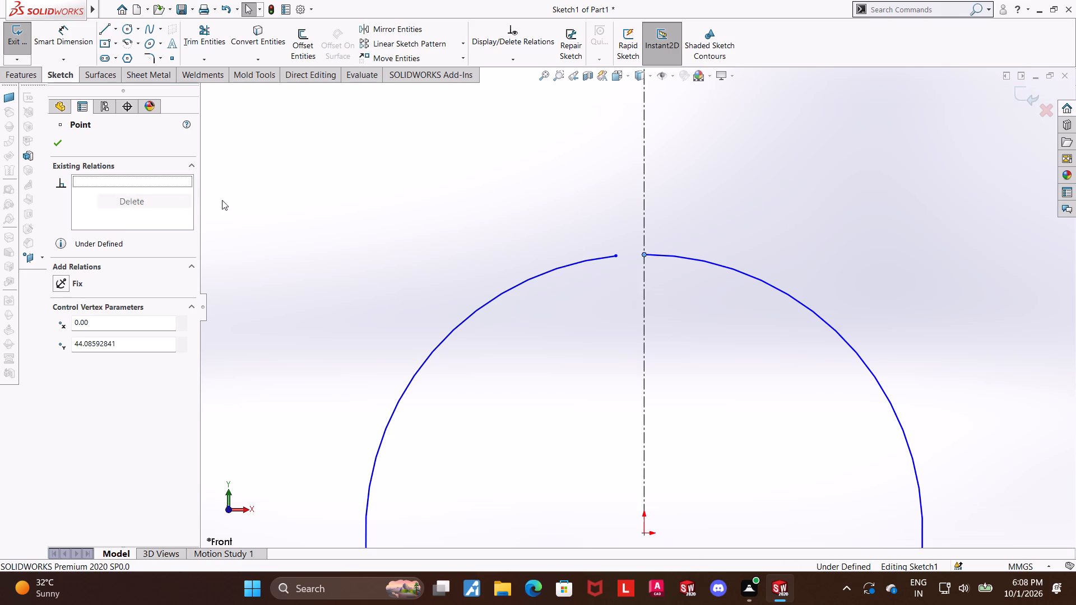
pyautogui.moveTo(643, 254); pyautogui.dragTo(674, 256)
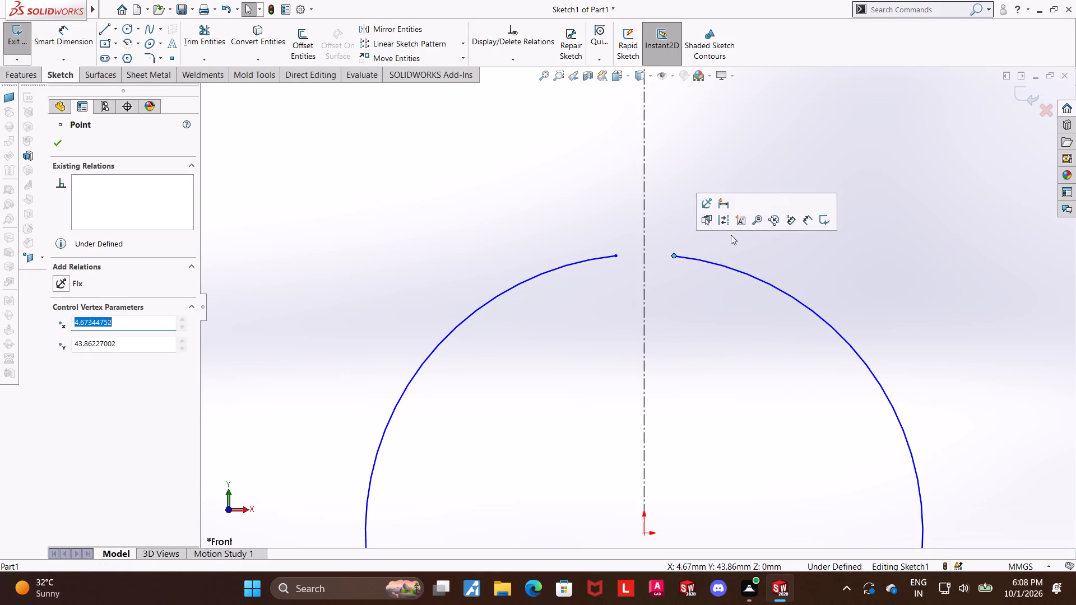
pyautogui.click(731, 235)
pyautogui.scroll(1, 842, 268)
pyautogui.press('Escape')
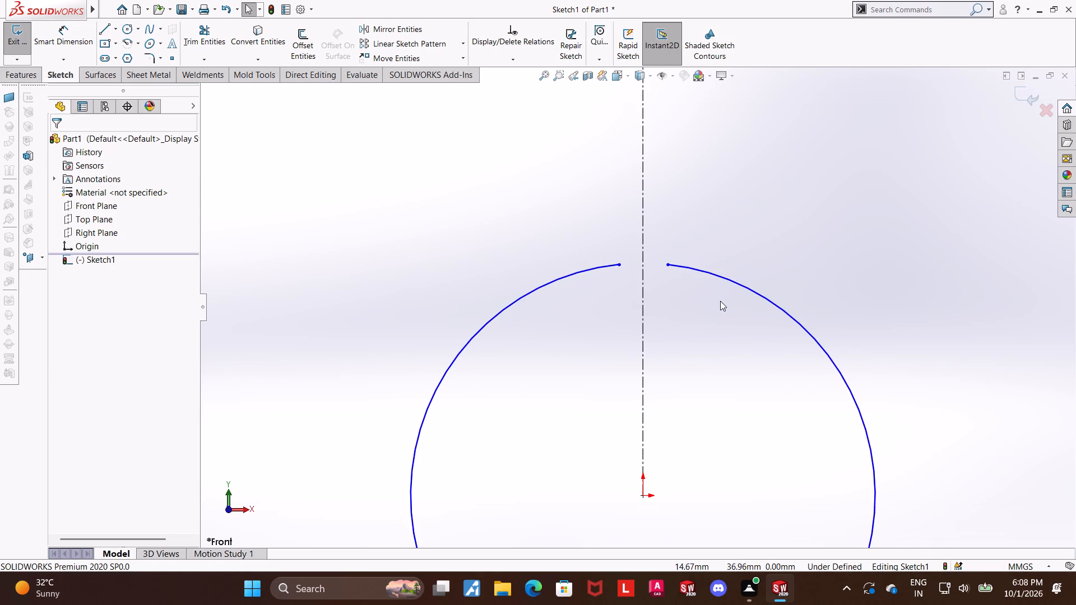
# Dimension the arc's radius as 120 mm.
pyautogui.click(34, 44)
pyautogui.click(789, 318)
pyautogui.click(866, 278)
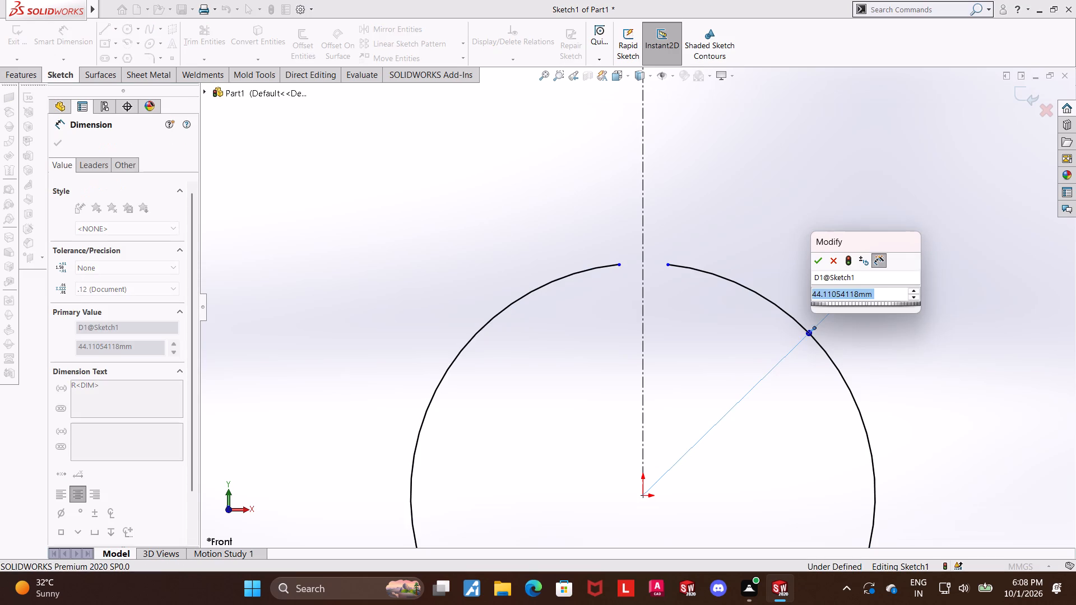
pyautogui.write('120')
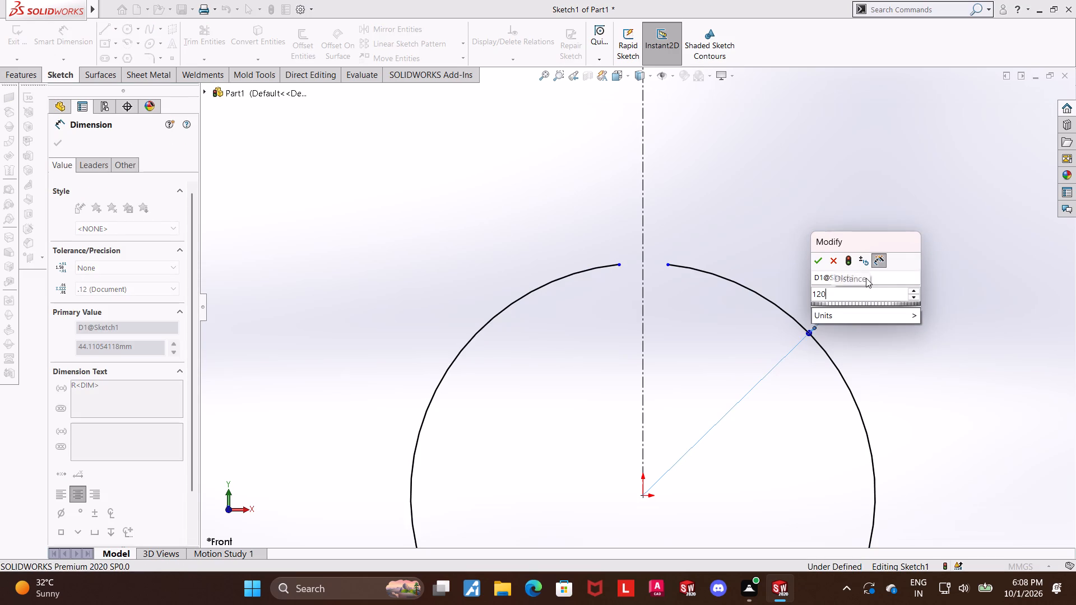
pyautogui.press('Return')
pyautogui.press('Escape')
# Make the two arc endpoints symmetric about the vertical centerline.
pyautogui.scroll(3, 919, 252)
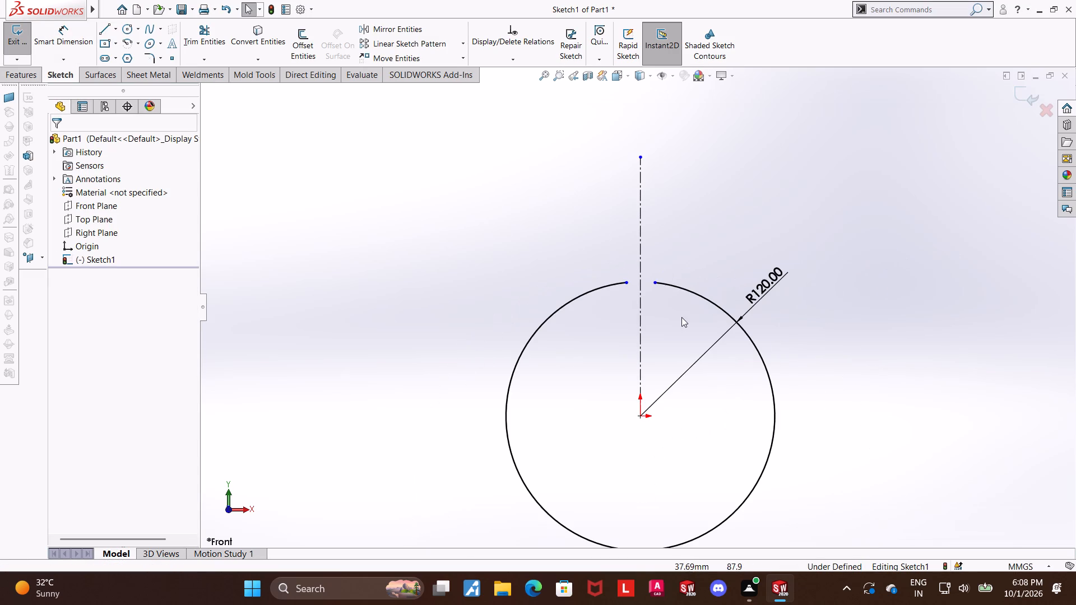
pyautogui.scroll(-3, 639, 355)
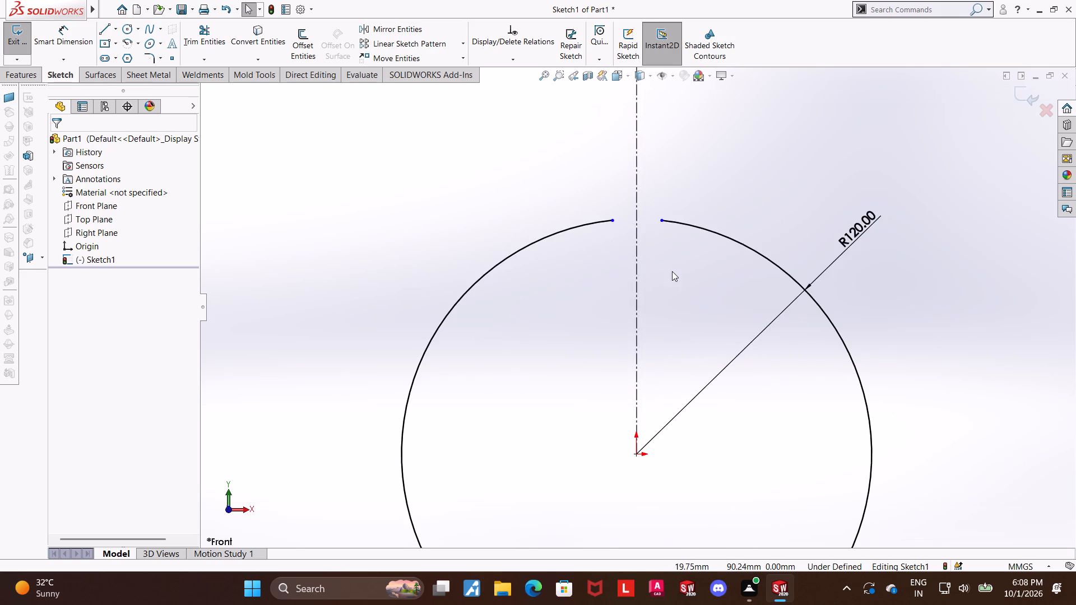
pyautogui.press('Escape')
pyautogui.scroll(-5, 672, 270)
pyautogui.click(568, 183)
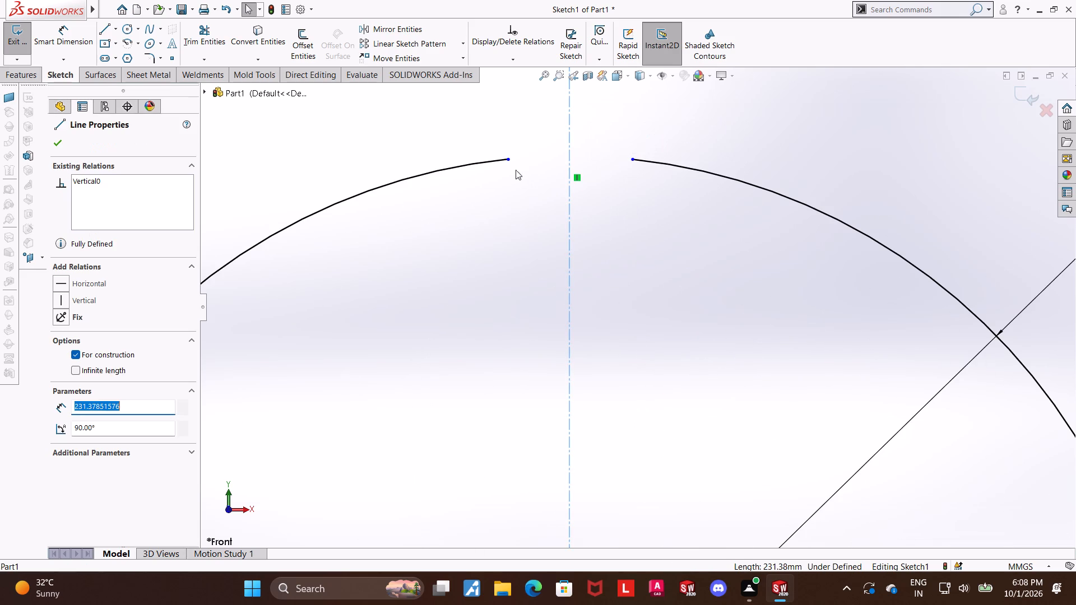
pyautogui.keyDown('ctrl'); pyautogui.click(509, 162); pyautogui.keyUp('ctrl')
pyautogui.keyDown('ctrl'); pyautogui.click(633, 160); pyautogui.keyUp('ctrl')
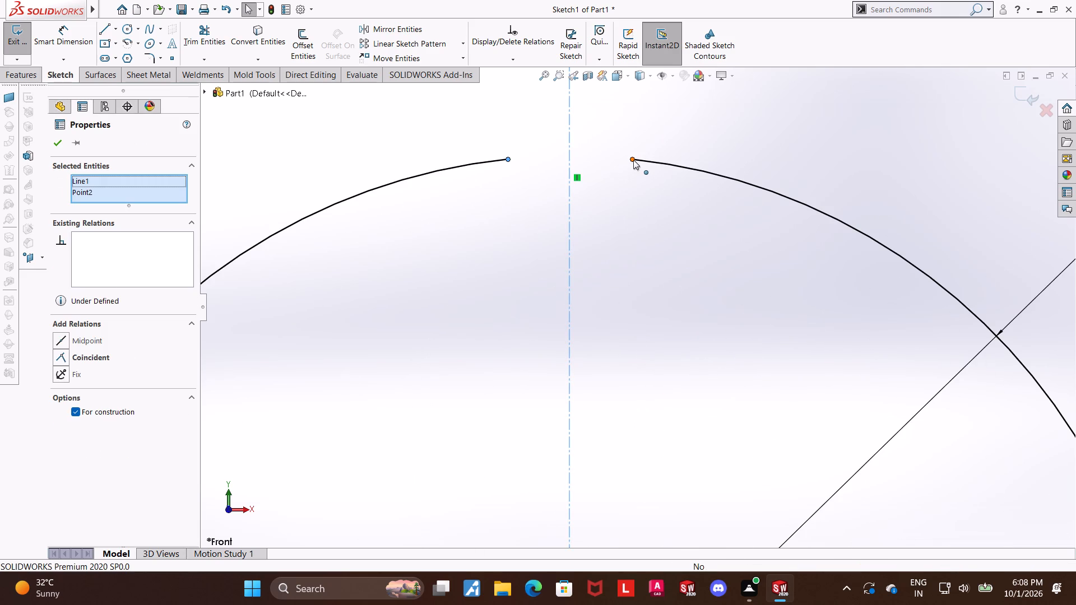
pyautogui.click(63, 353)
pyautogui.press('Escape')
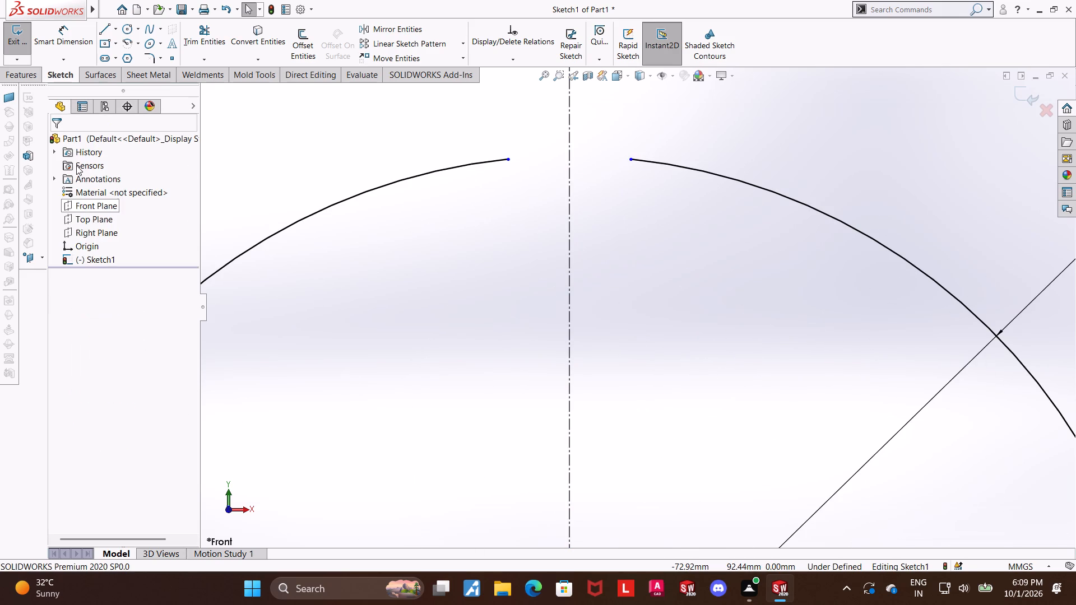
# Dimension the gap between the two arc endpoints as 5 mm.
pyautogui.click(79, 41)
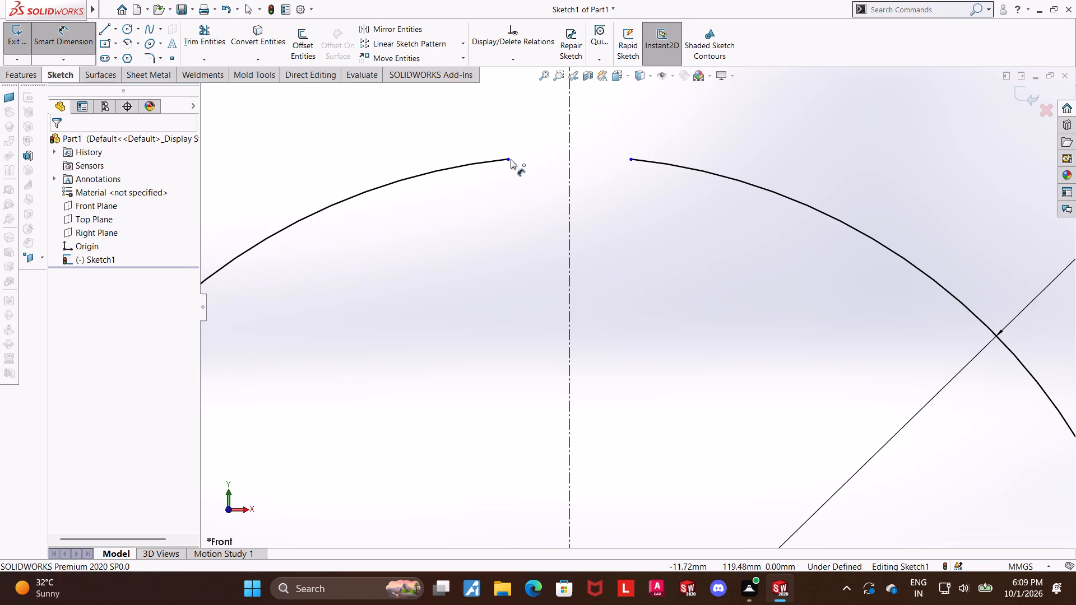
pyautogui.click(509, 161)
pyautogui.click(629, 161)
pyautogui.scroll(3, 616, 179)
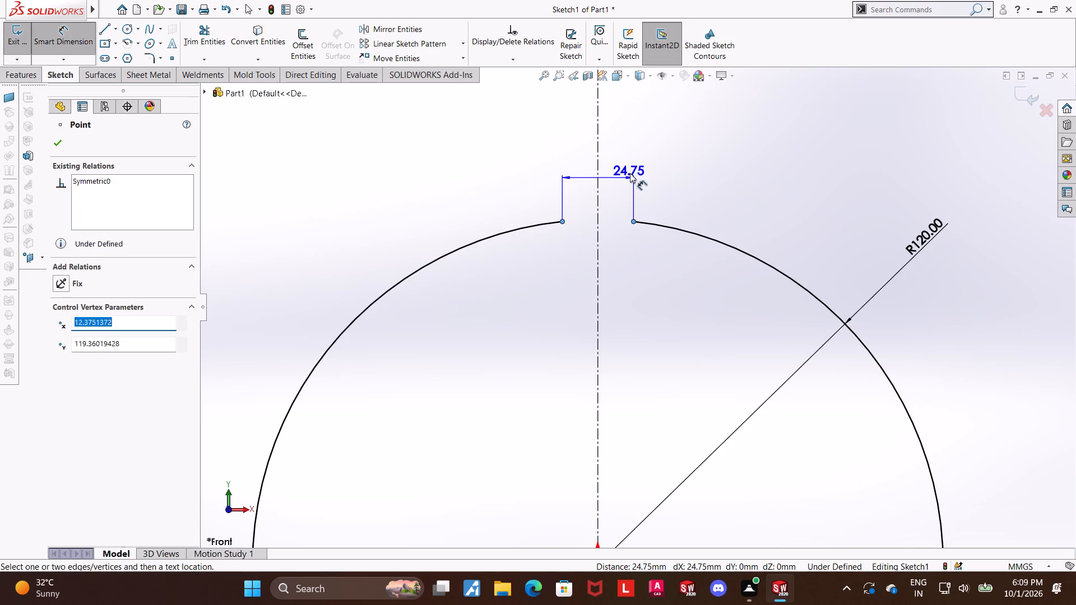
pyautogui.click(630, 170)
pyautogui.press('5')
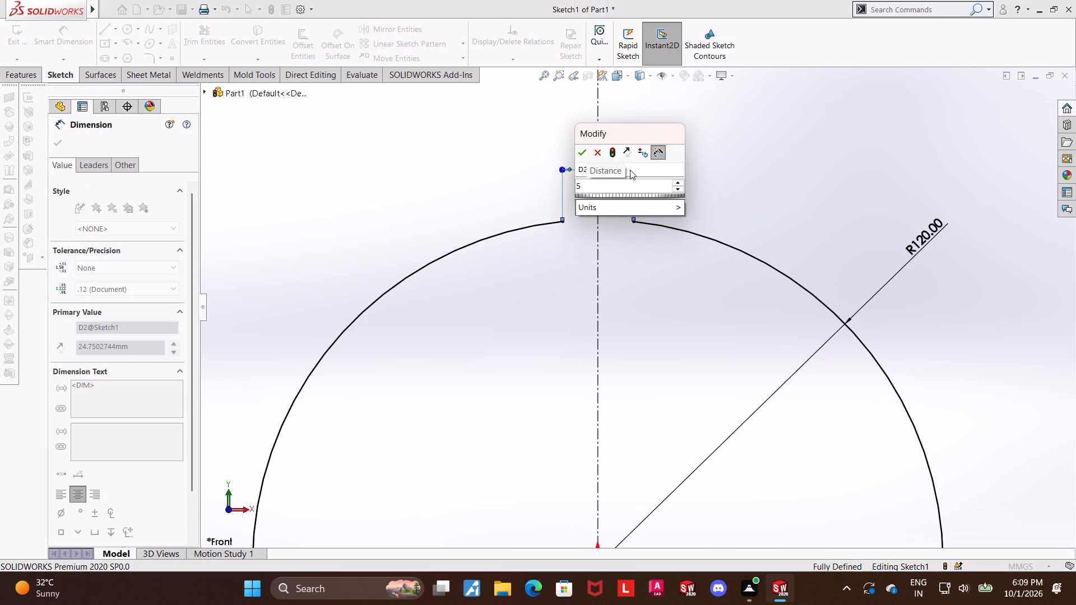
pyautogui.press('Return')
pyautogui.press('Escape')
pyautogui.press('Escape')
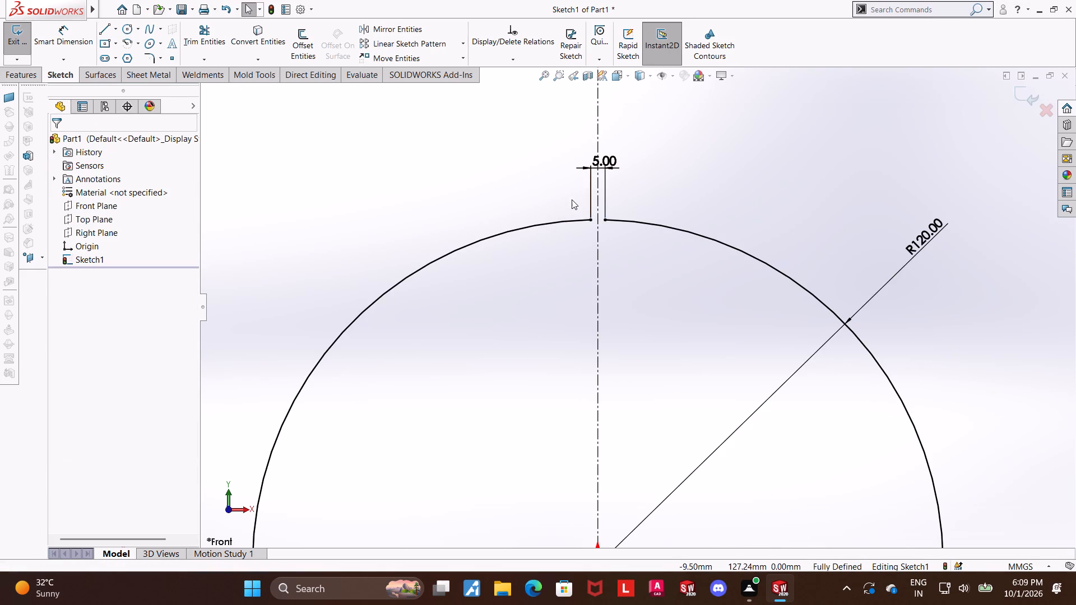
# Finish and exit the arc sketch.
pyautogui.scroll(3, 572, 199)
pyautogui.scroll(3, 600, 362)
pyautogui.scroll(-1, 629, 410)
pyautogui.scroll(2, 708, 408)
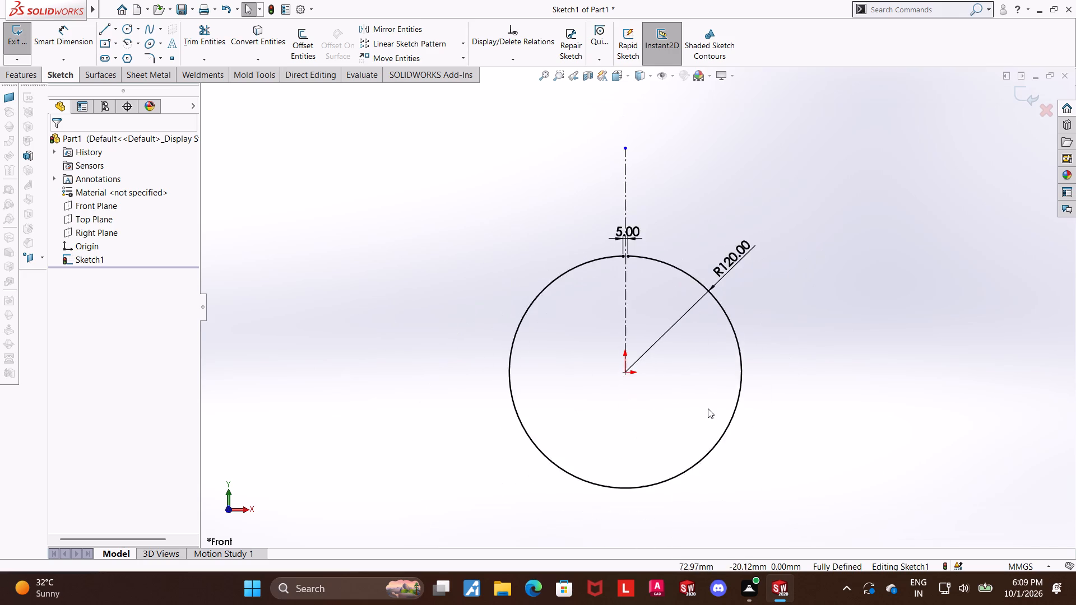
pyautogui.scroll(-2, 688, 408)
pyautogui.press('Escape')
pyautogui.moveTo(797, 387); pyautogui.dragTo(791, 389, button='middle')
pyautogui.scroll(1, 791, 389)
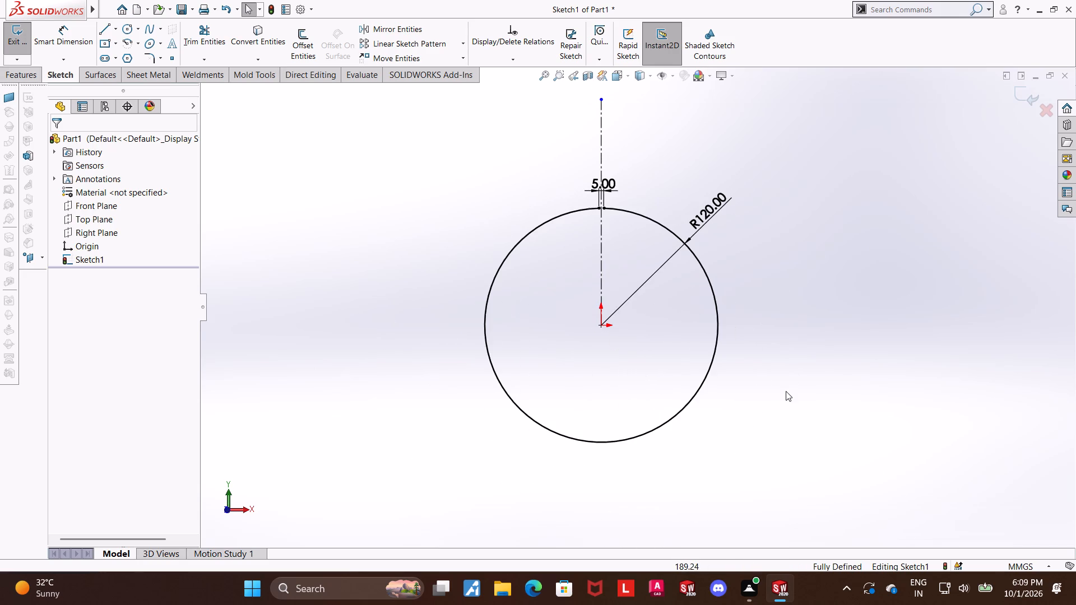
pyautogui.moveTo(784, 390); pyautogui.dragTo(762, 391, button='middle')
pyautogui.moveTo(672, 379); pyautogui.dragTo(677, 385, button='middle')
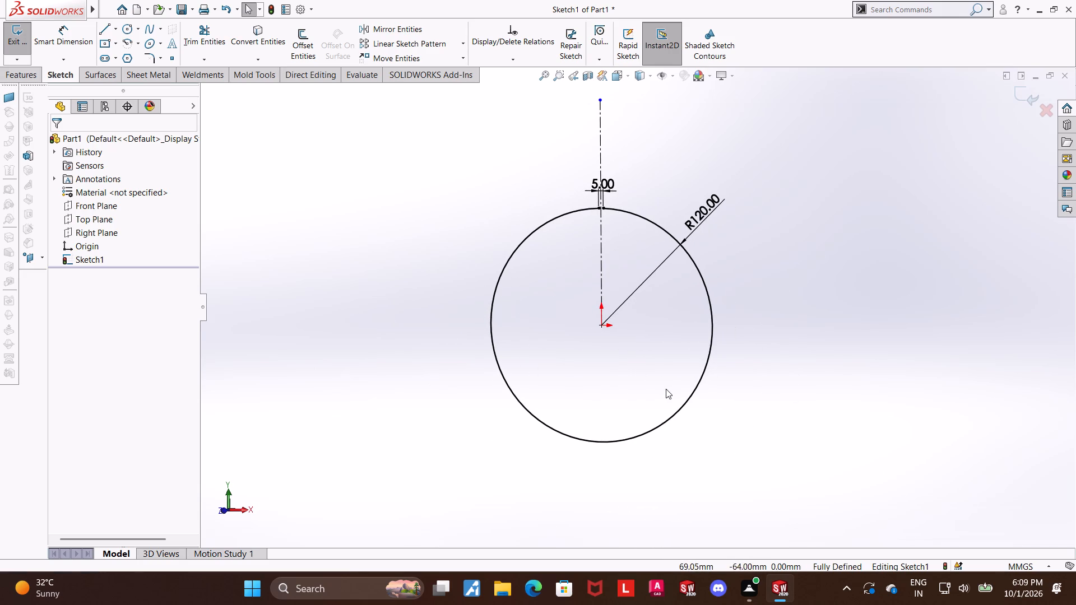
pyautogui.click(741, 224)
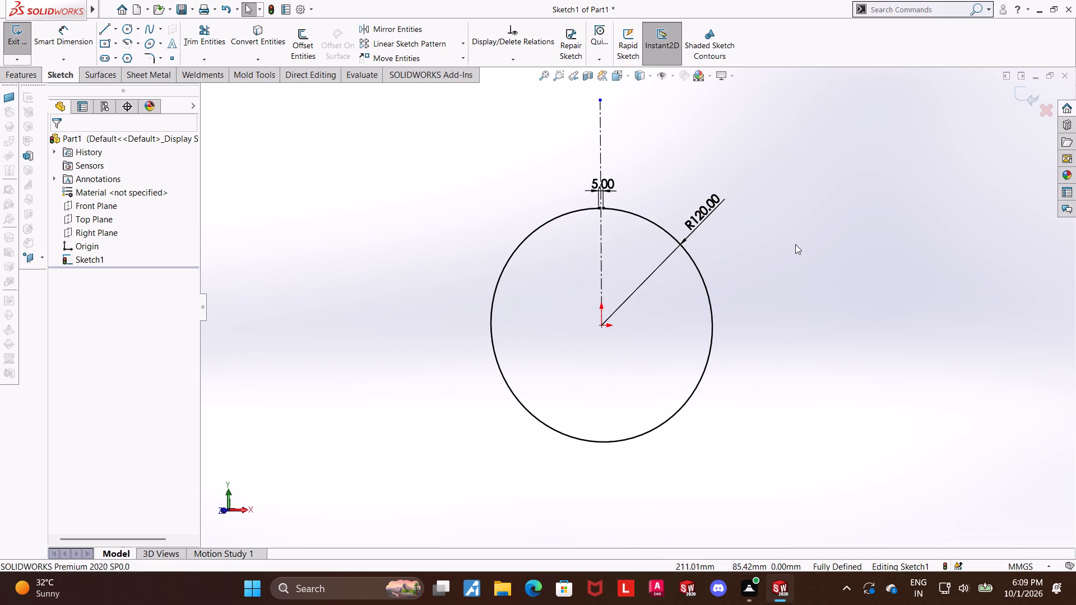
pyautogui.click(1017, 93)
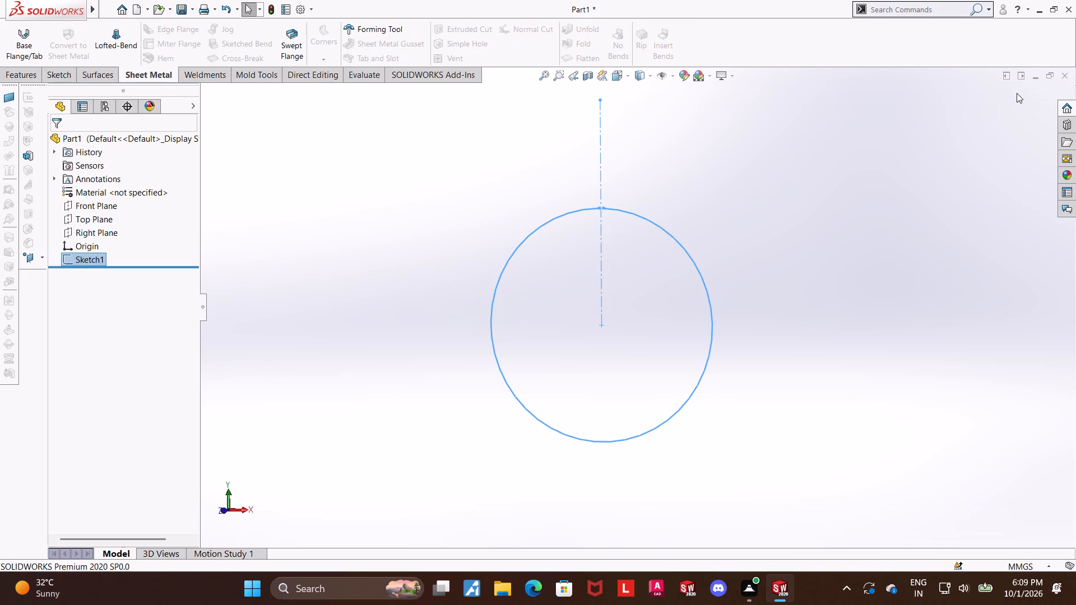
# Start a base flange from the open arc sketch, extending it Mid Plane to a depth of 250 mm.
pyautogui.click(771, 259)
pyautogui.scroll(1, 808, 260)
pyautogui.middleClick(807, 264)
pyautogui.click(8, 38)
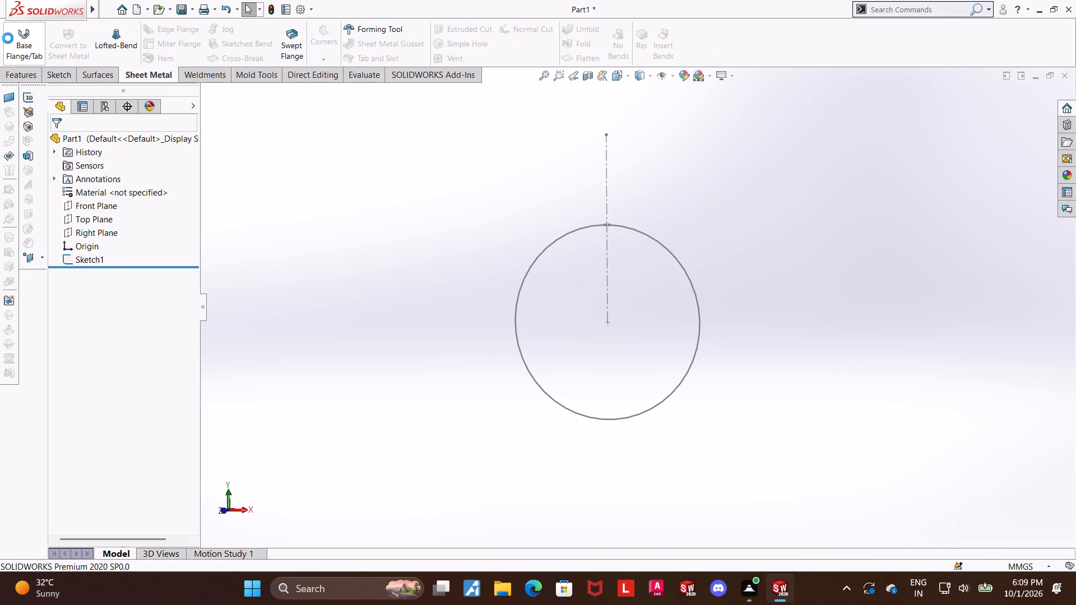
pyautogui.click(662, 244)
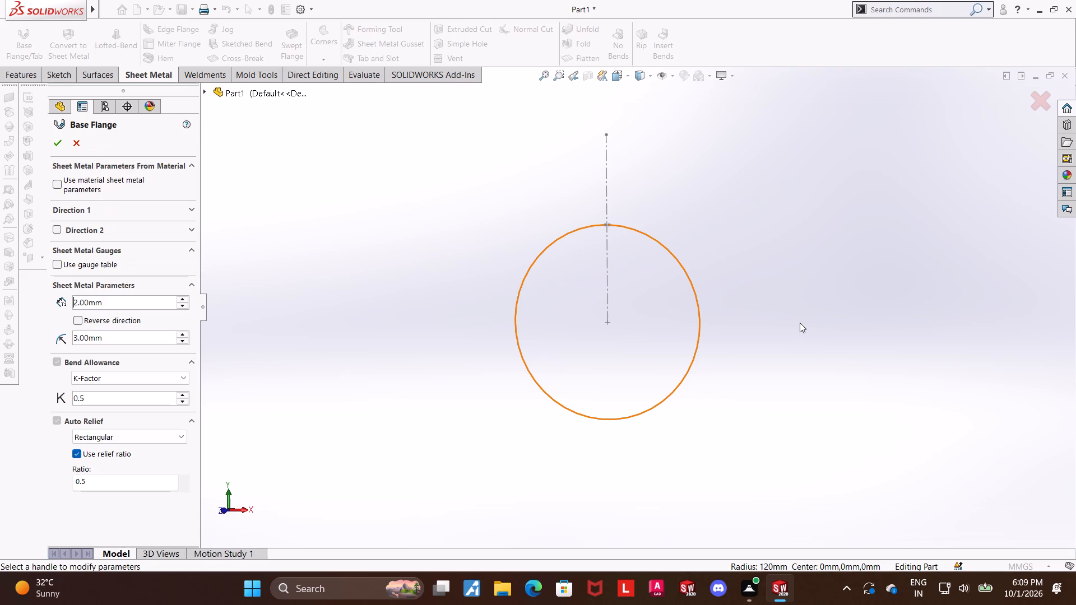
pyautogui.moveTo(784, 325); pyautogui.dragTo(778, 334, button='middle')
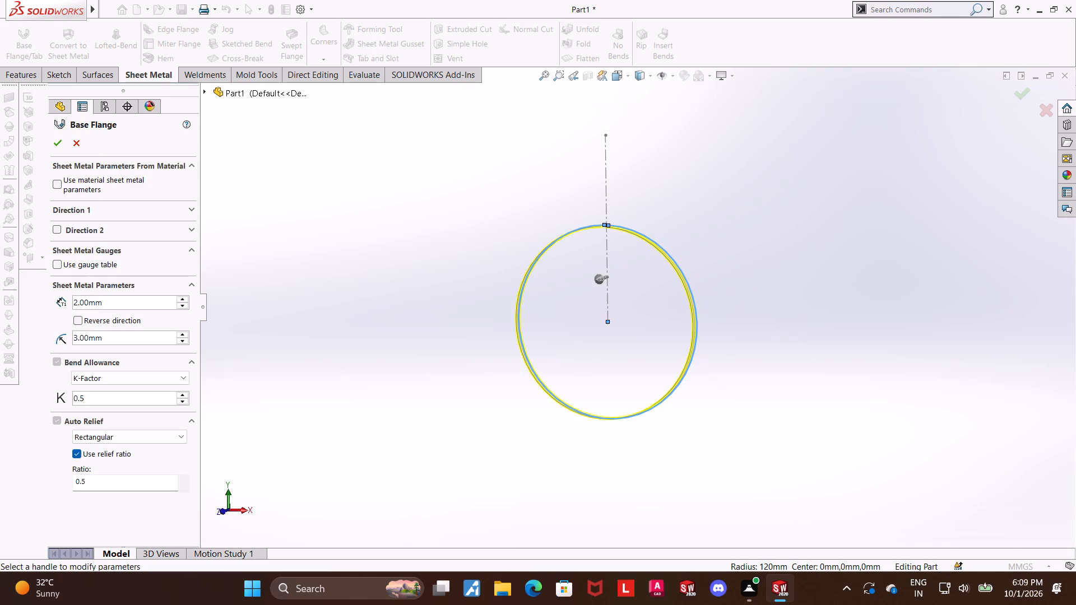
pyautogui.click(104, 208)
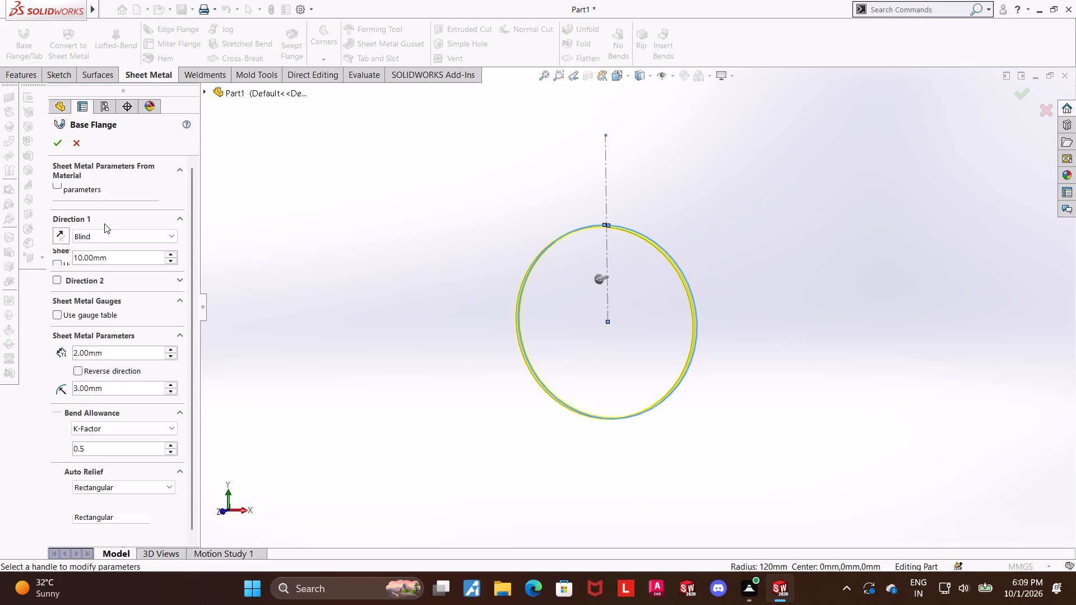
pyautogui.click(114, 232)
pyautogui.click(102, 285)
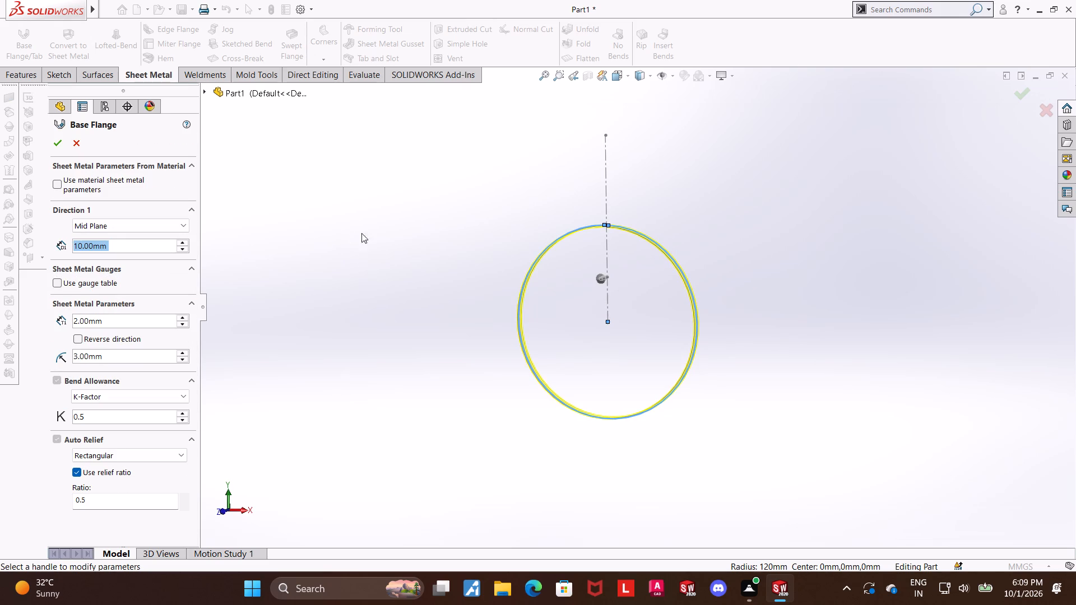
pyautogui.moveTo(383, 259); pyautogui.dragTo(381, 284, button='middle')
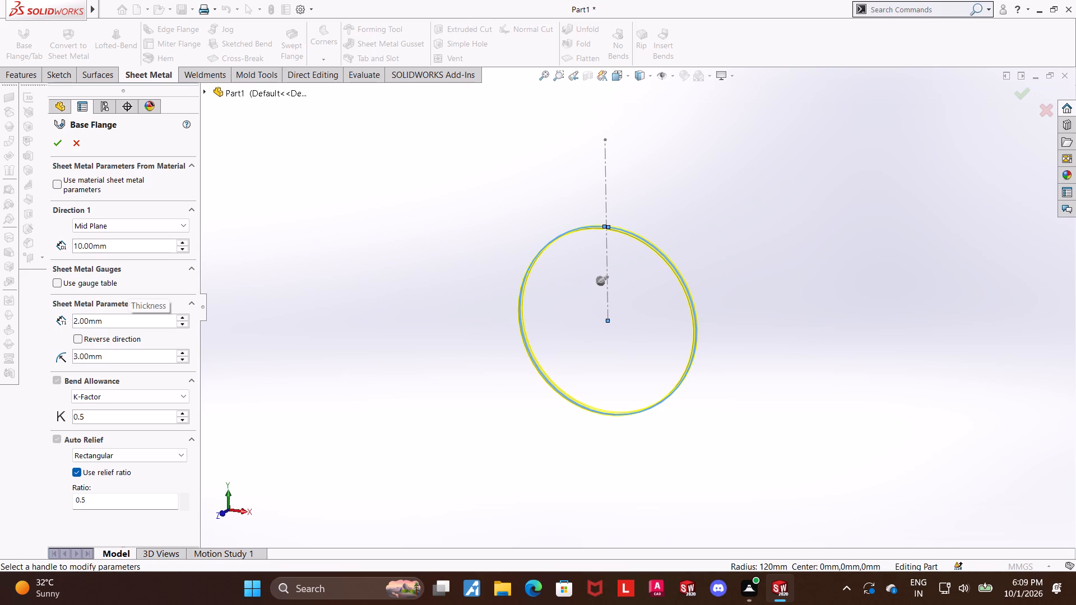
pyautogui.click(124, 244)
pyautogui.moveTo(126, 244); pyautogui.dragTo(0, 239)
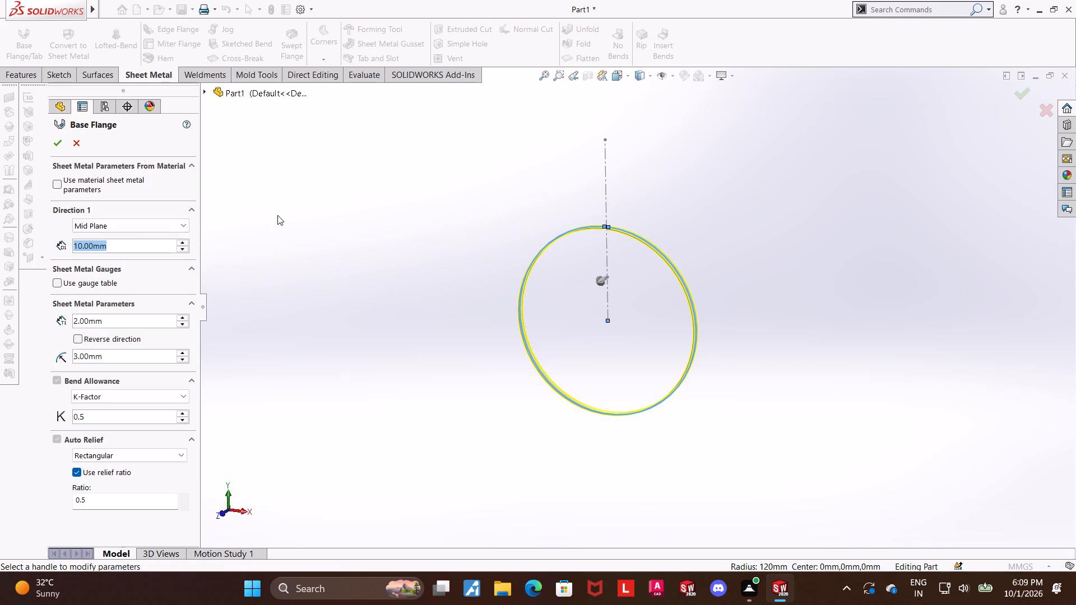
pyautogui.write('250')
pyautogui.press('Return')
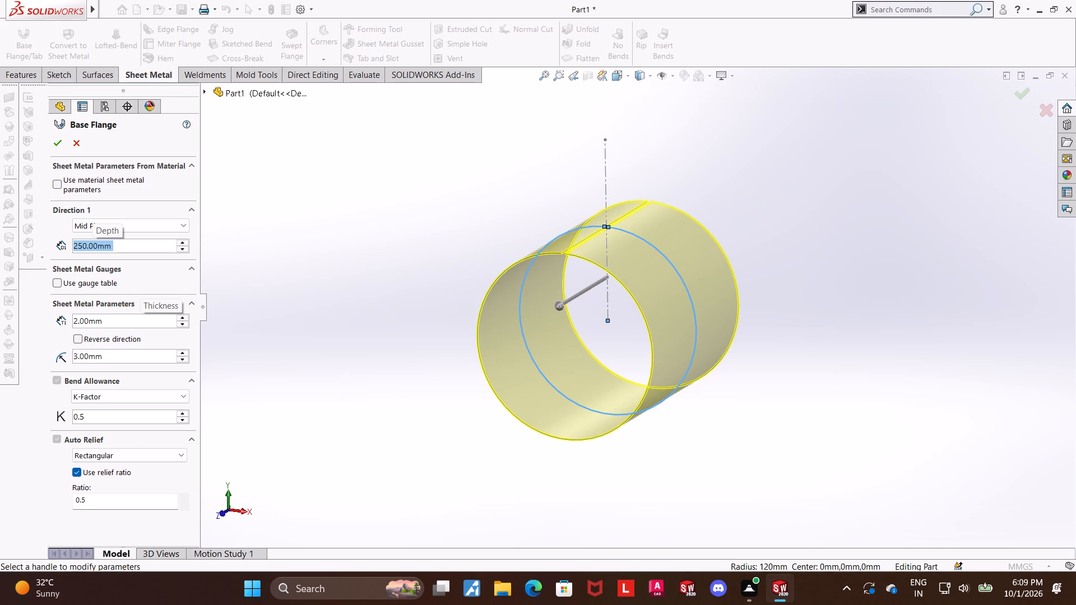
# Set the sheet metal thickness to 5 mm and create the base flange.
pyautogui.moveTo(134, 320); pyautogui.dragTo(0, 313)
pyautogui.press('5')
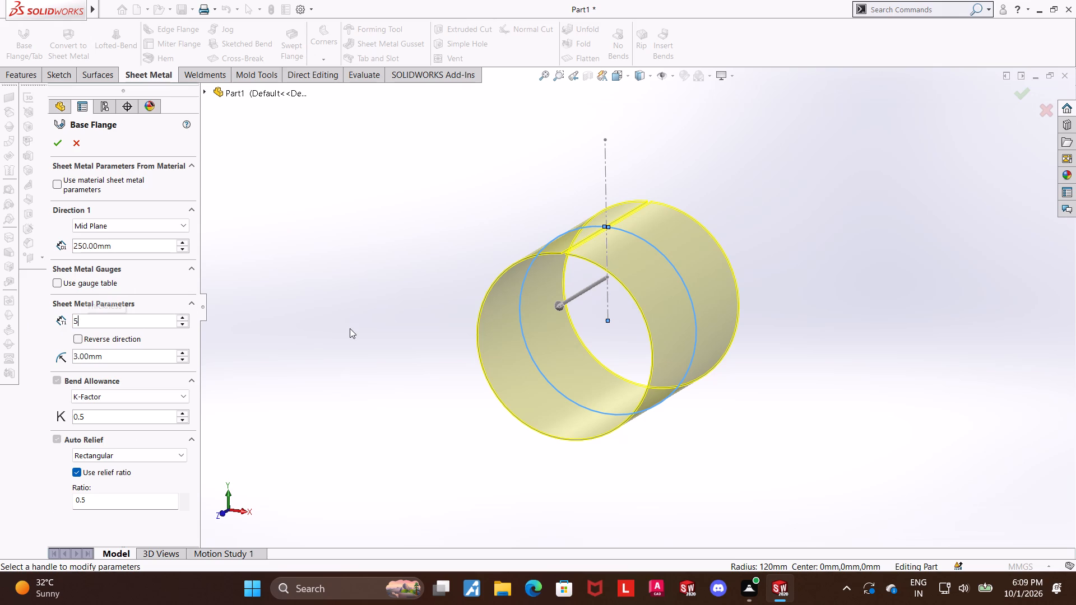
pyautogui.press('Return')
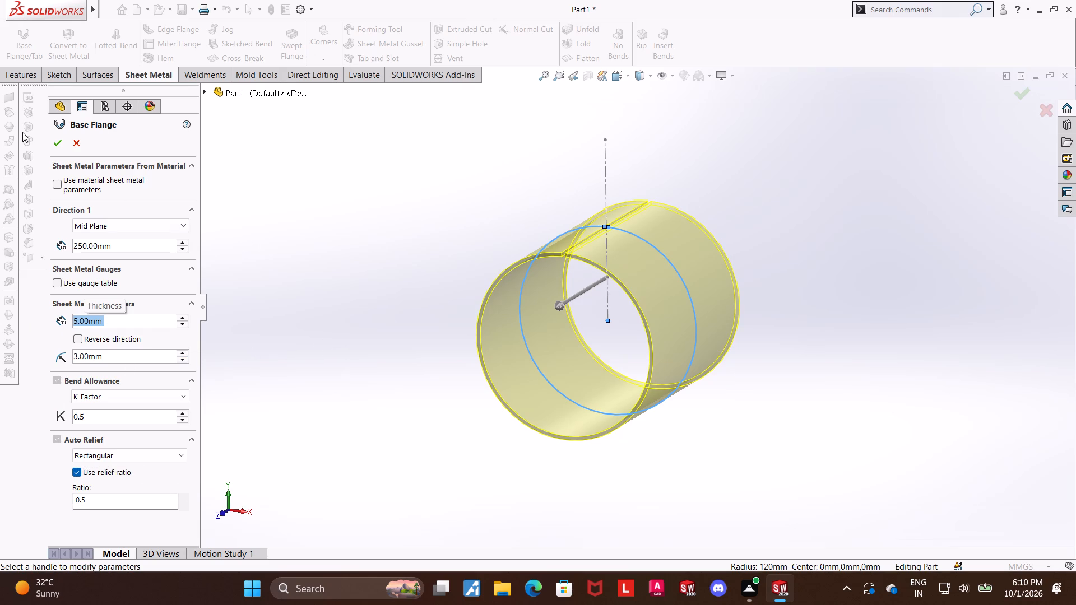
pyautogui.click(52, 146)
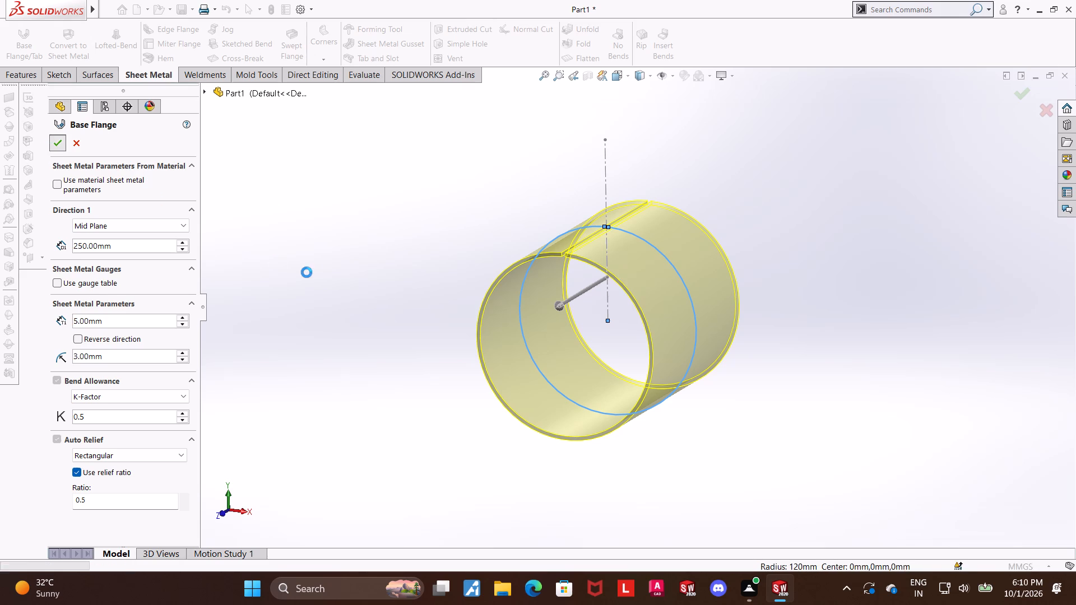
pyautogui.click(317, 273)
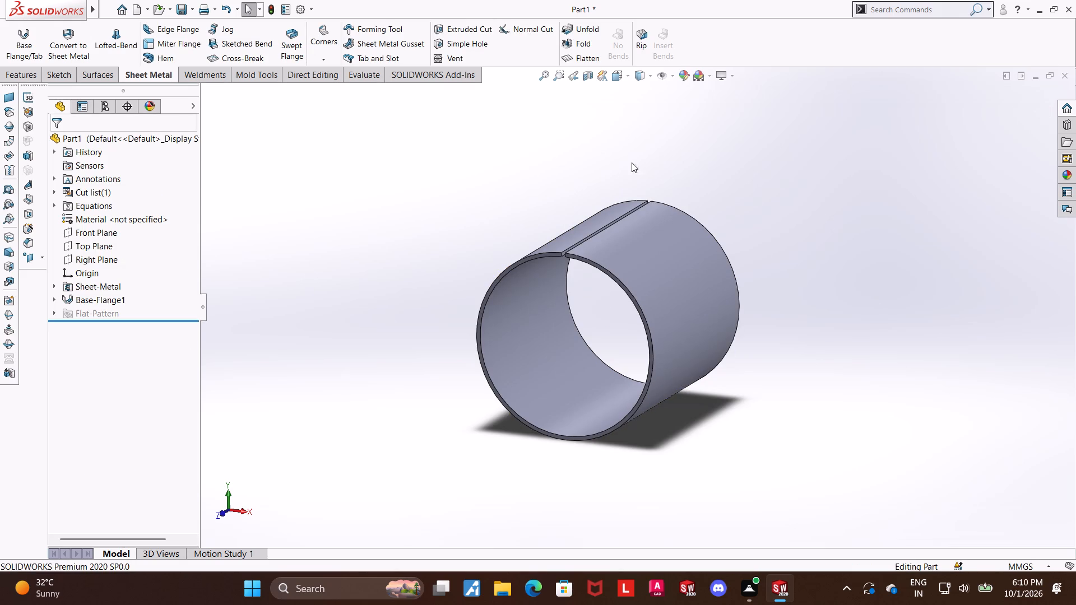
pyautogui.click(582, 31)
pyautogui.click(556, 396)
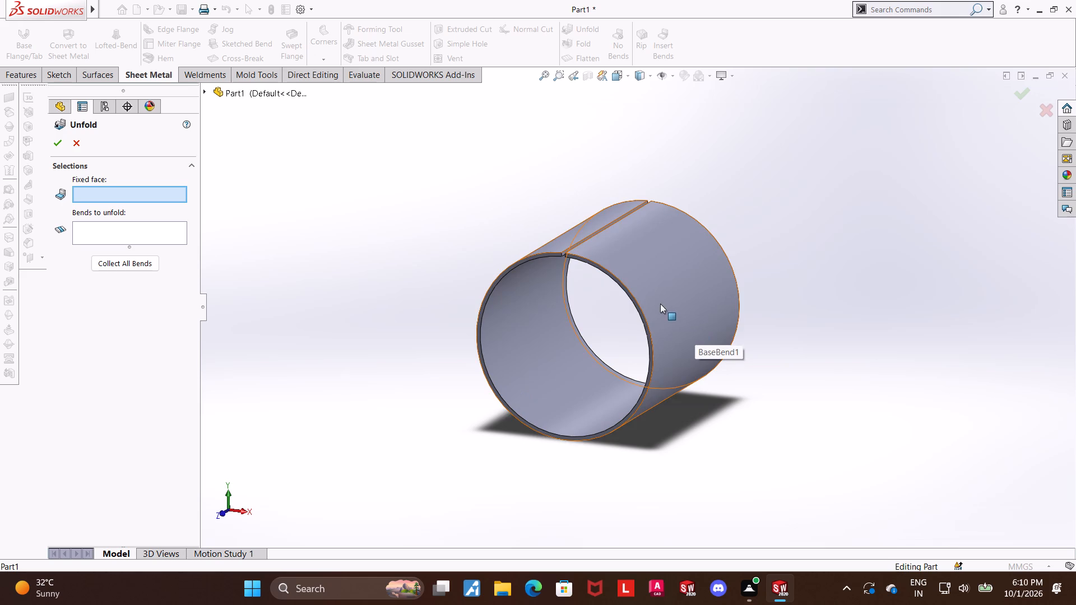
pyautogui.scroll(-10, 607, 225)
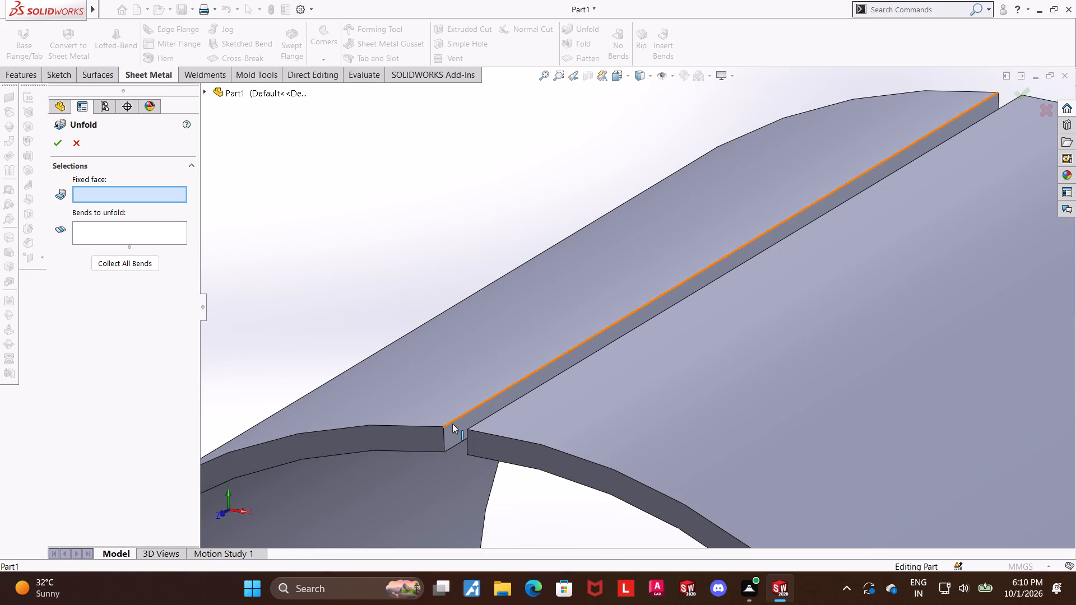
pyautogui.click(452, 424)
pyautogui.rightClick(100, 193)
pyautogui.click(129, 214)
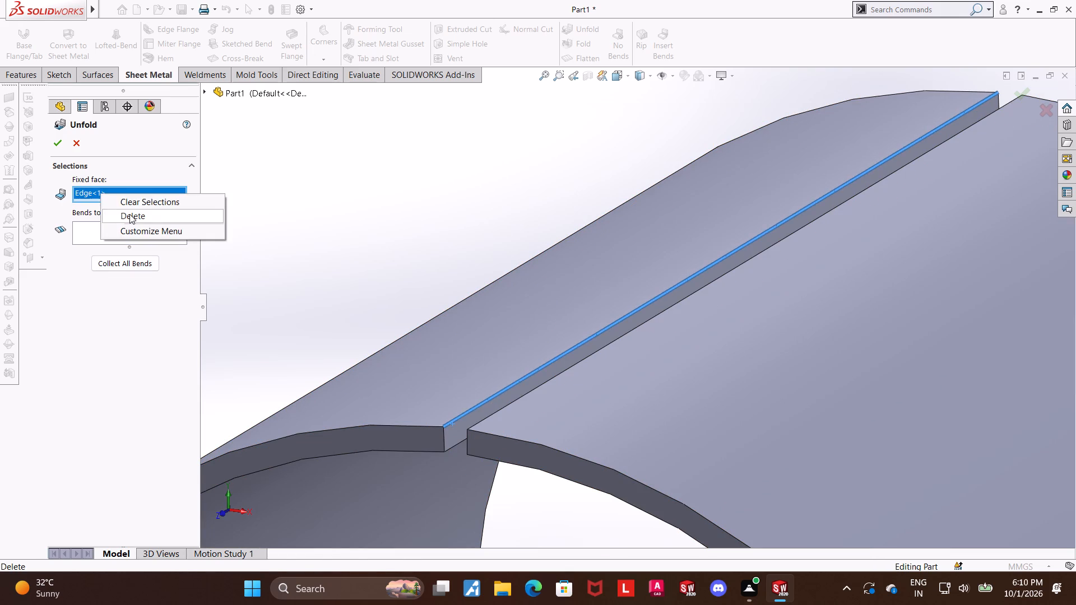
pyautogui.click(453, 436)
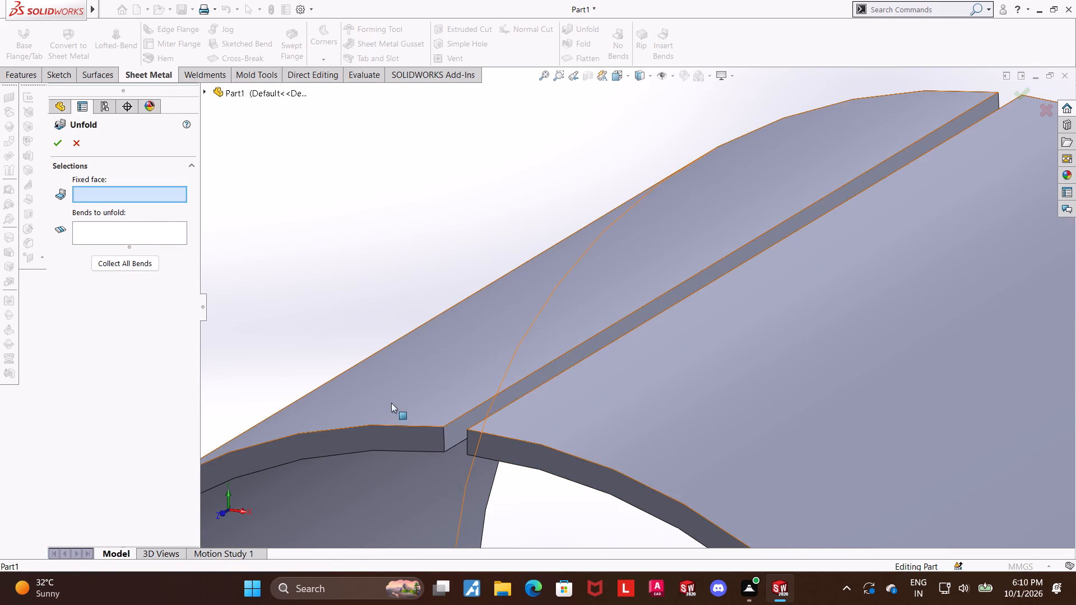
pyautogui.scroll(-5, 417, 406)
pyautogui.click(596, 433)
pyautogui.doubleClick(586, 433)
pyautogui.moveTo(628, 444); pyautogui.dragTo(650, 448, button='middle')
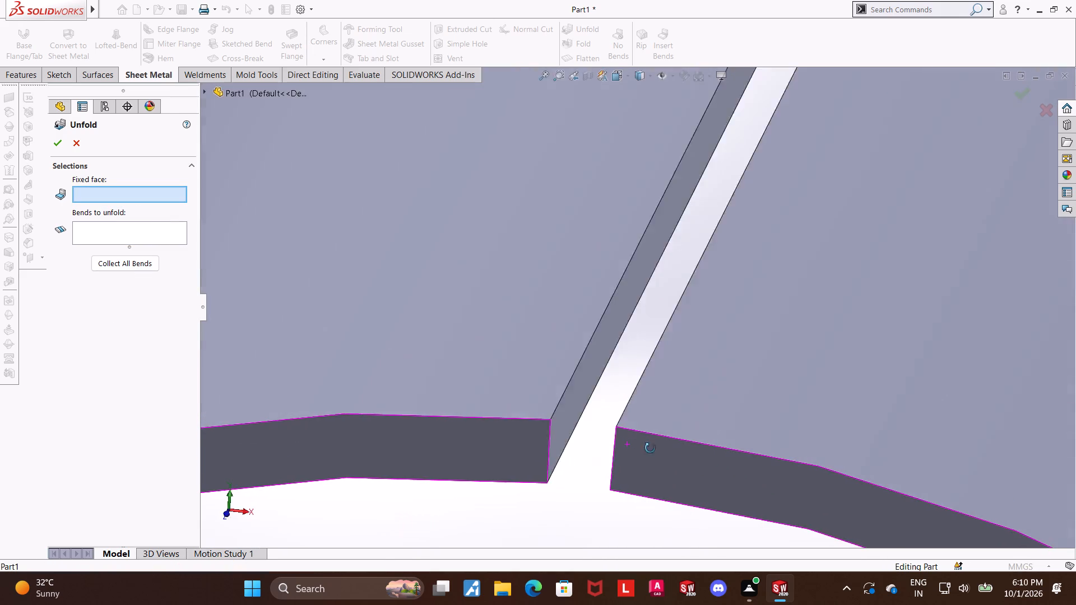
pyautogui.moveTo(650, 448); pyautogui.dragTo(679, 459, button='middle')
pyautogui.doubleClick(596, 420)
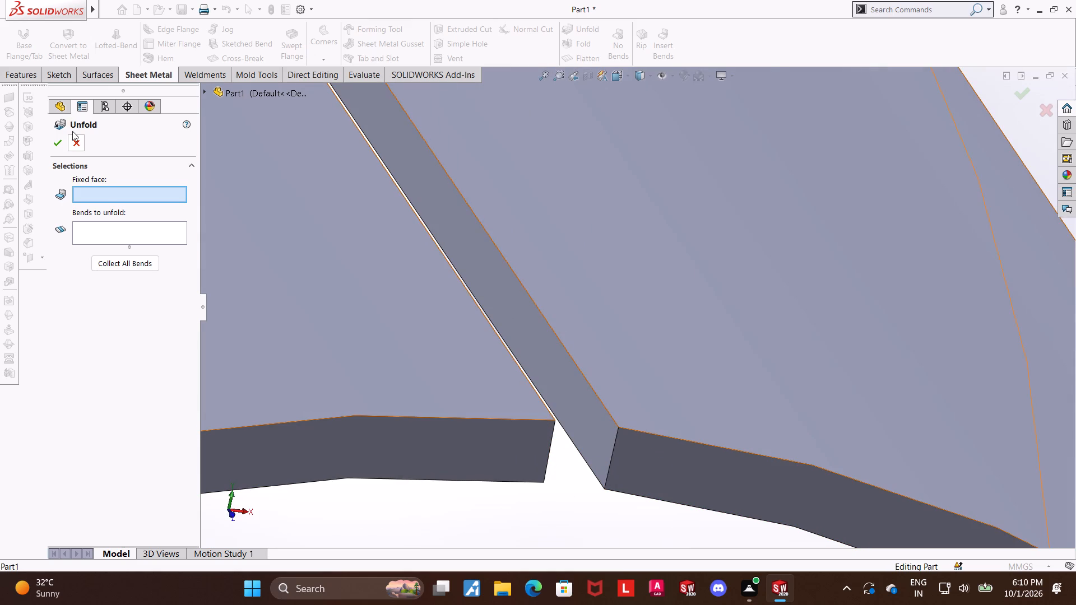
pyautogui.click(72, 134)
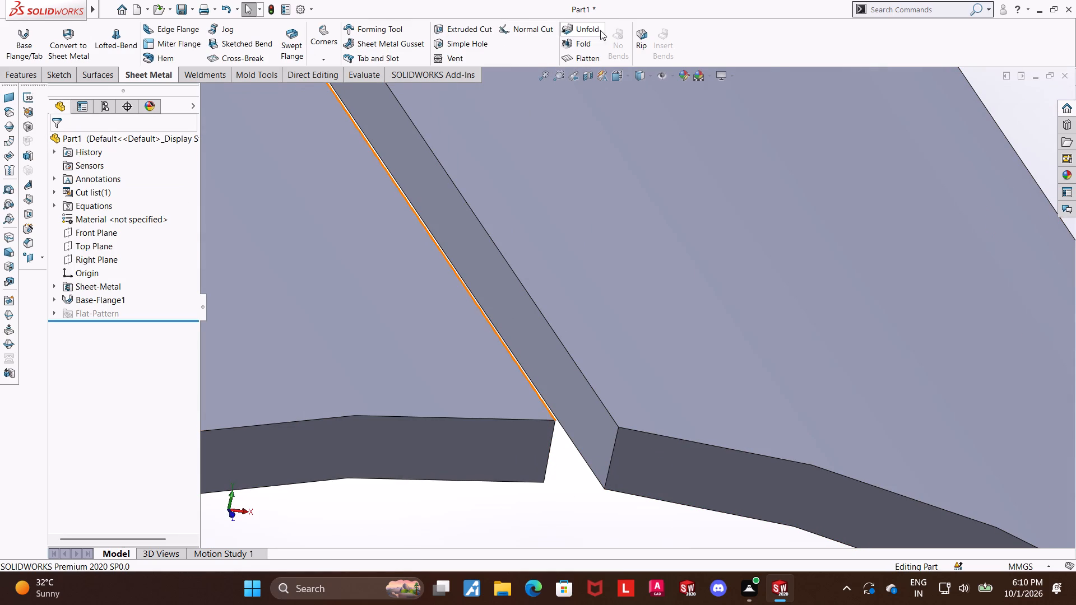
# Start Unfold and choose the cylinder's BaseBend1 as the bend to unfold.
pyautogui.click(595, 27)
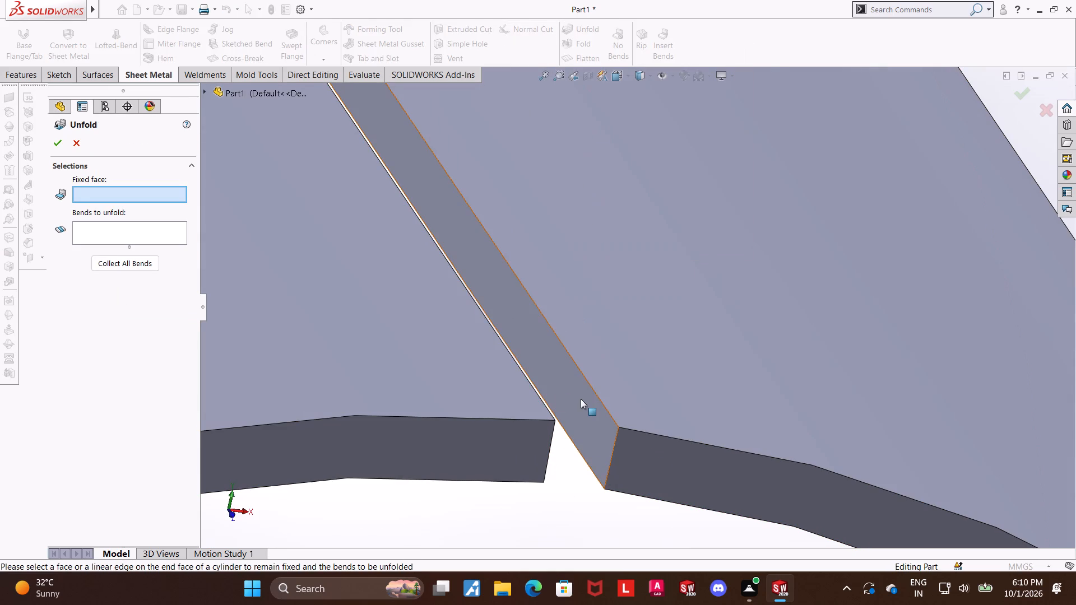
pyautogui.tripleClick(581, 399)
pyautogui.moveTo(583, 404); pyautogui.dragTo(565, 369, button='middle')
pyautogui.scroll(9, 565, 369)
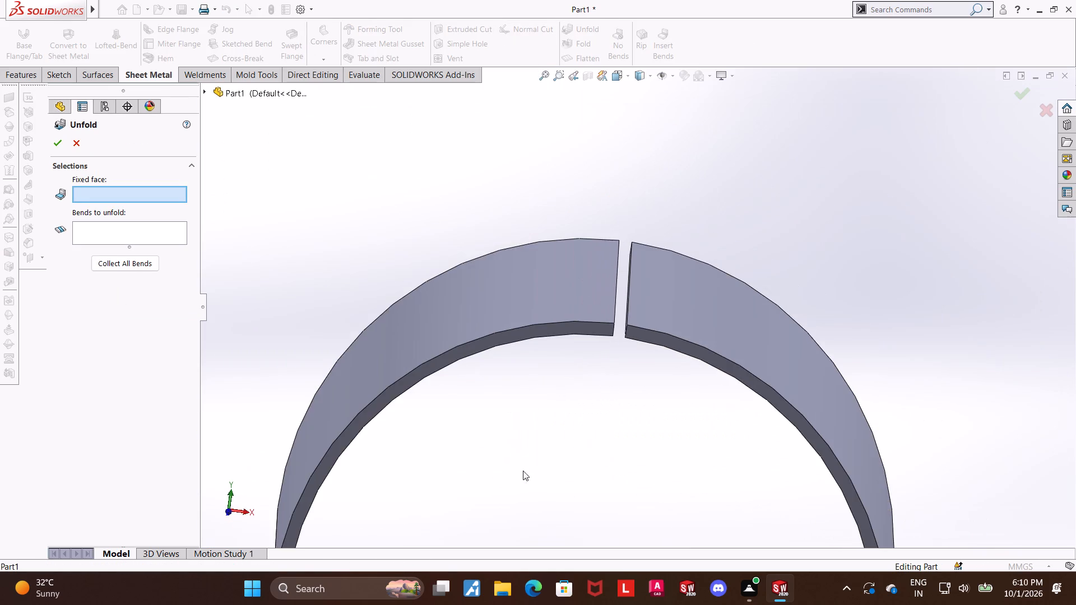
pyautogui.scroll(3, 371, 460)
pyautogui.moveTo(485, 468); pyautogui.dragTo(453, 473, button='middle')
pyautogui.click(482, 463)
pyautogui.moveTo(481, 428); pyautogui.dragTo(518, 451, button='middle')
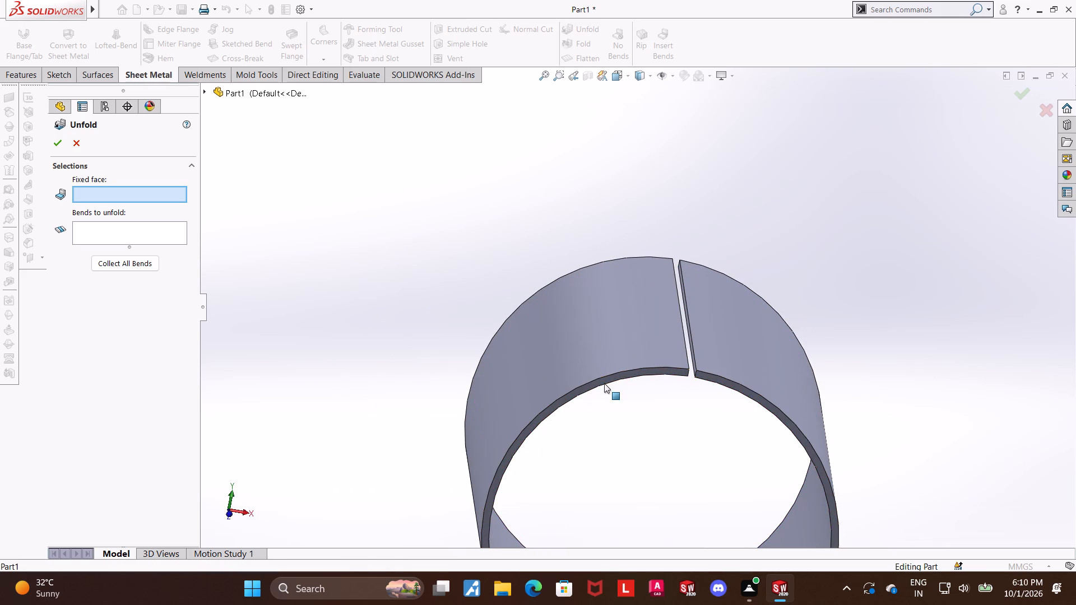
pyautogui.click(605, 381)
pyautogui.moveTo(740, 357); pyautogui.dragTo(708, 365, button='middle')
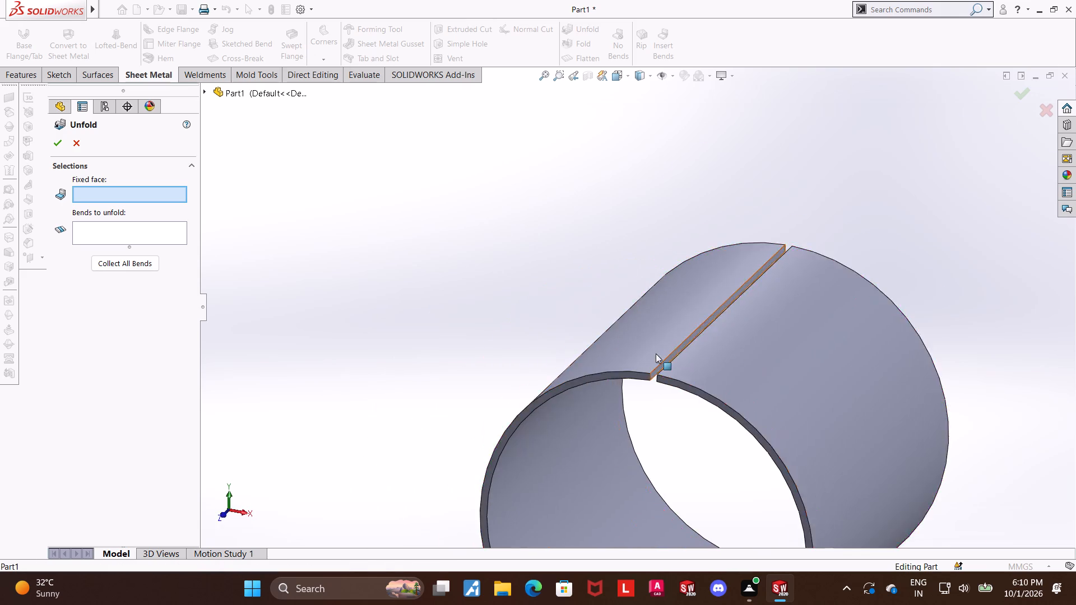
pyautogui.scroll(-8, 655, 355)
pyautogui.click(622, 401)
pyautogui.click(616, 403)
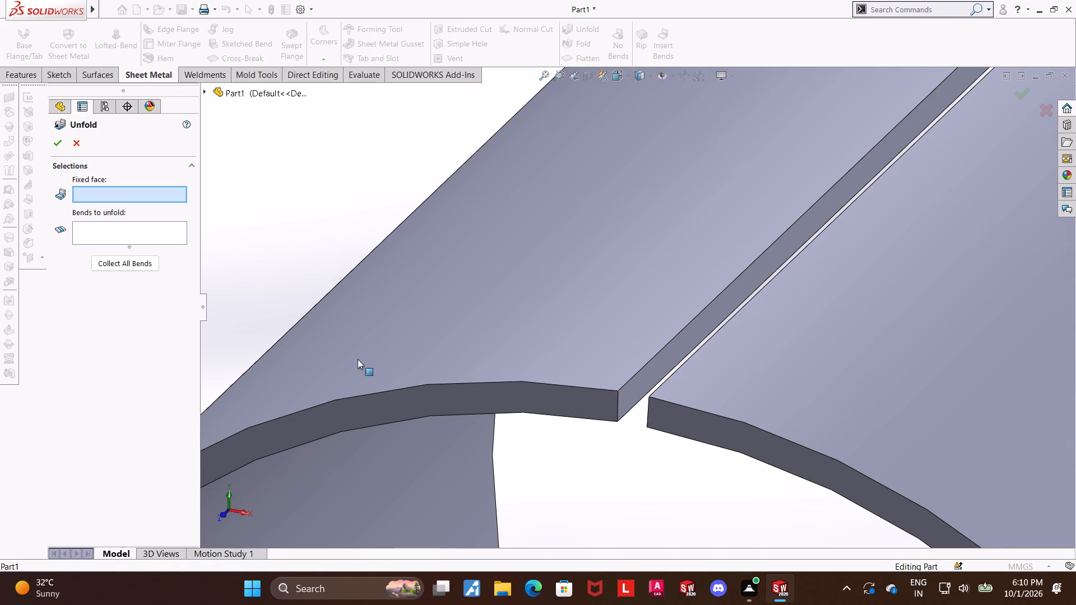
pyautogui.tripleClick(641, 384)
pyautogui.click(91, 232)
pyautogui.click(603, 325)
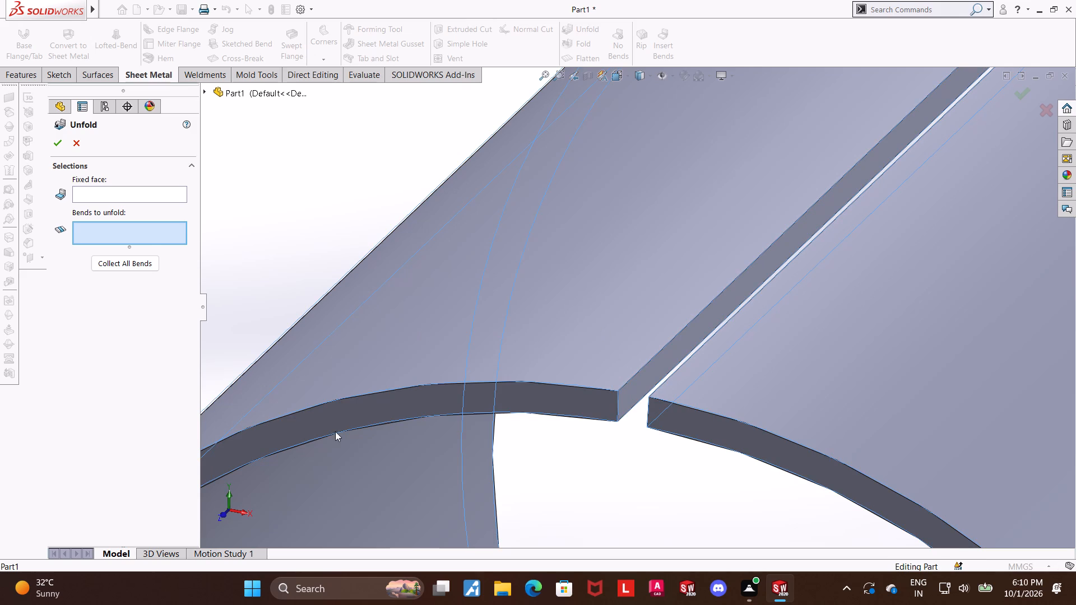
pyautogui.scroll(9, 350, 428)
pyautogui.click(66, 137)
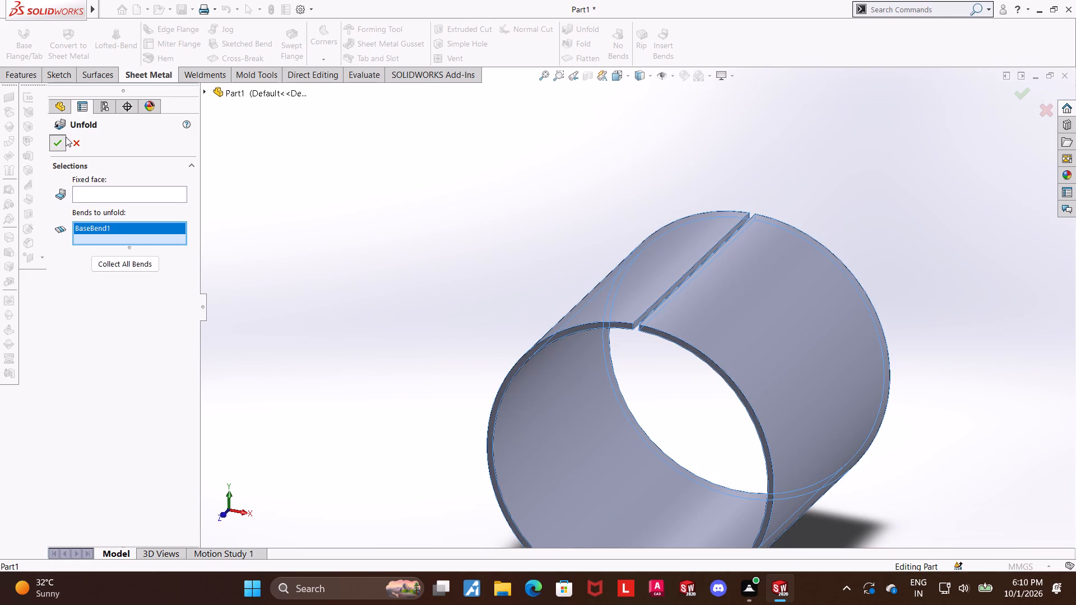
# Use the outer straight edge along the cylinder's gap as the fixed edge and unfold the sheet flat.
pyautogui.click(94, 196)
pyautogui.scroll(-8, 683, 339)
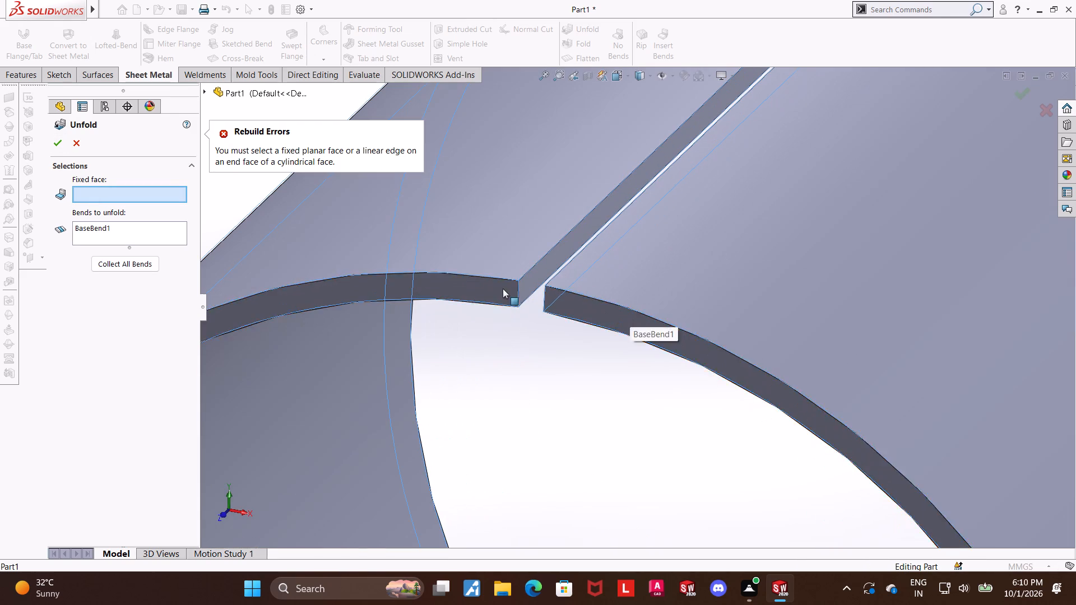
pyautogui.click(520, 287)
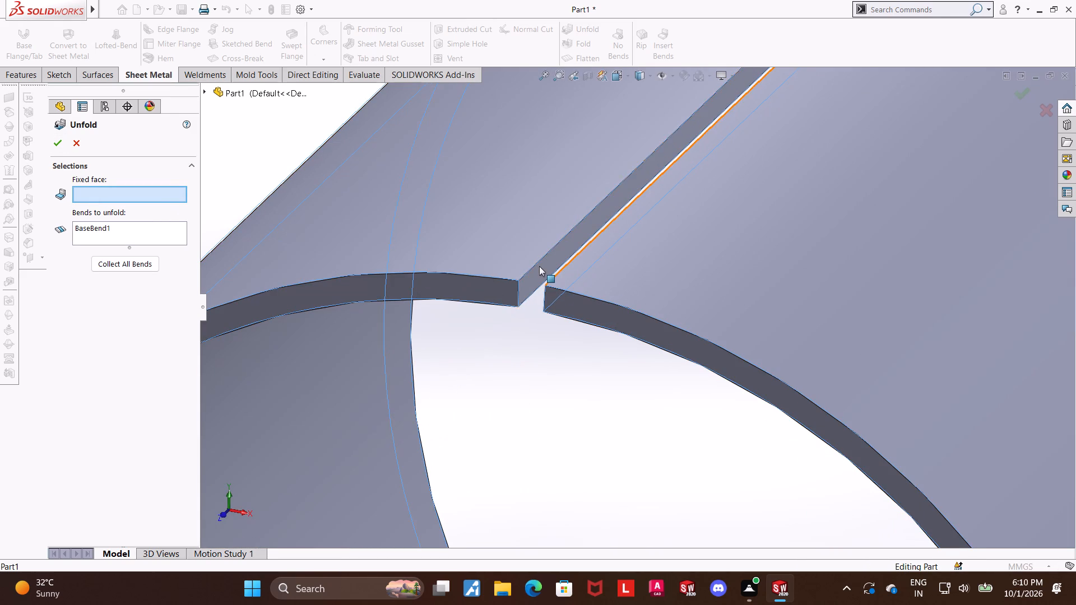
pyautogui.doubleClick(539, 266)
pyautogui.click(536, 259)
pyautogui.doubleClick(541, 260)
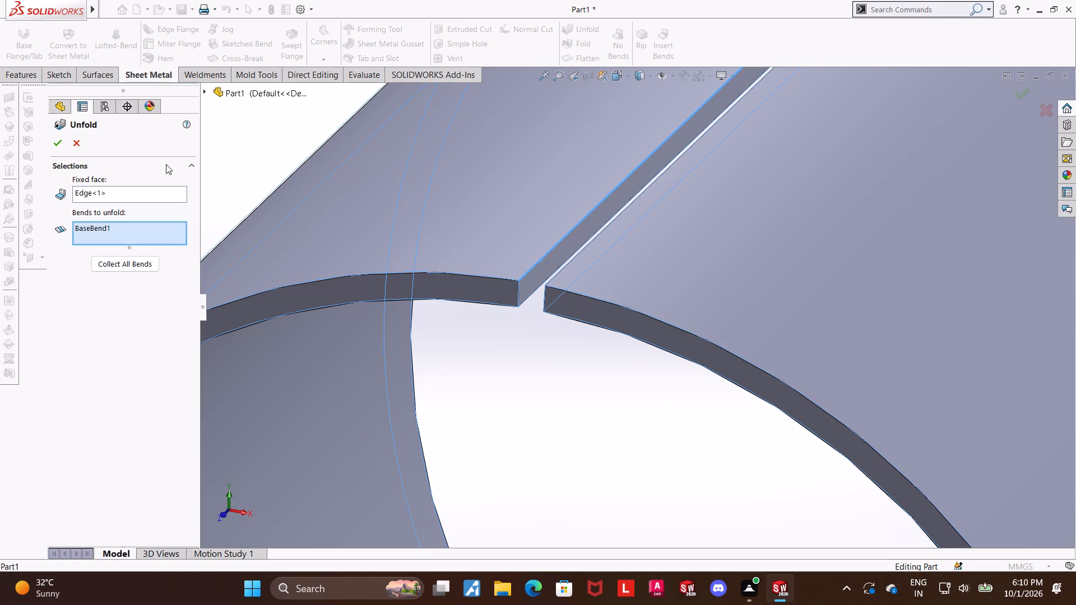
pyautogui.click(53, 143)
# Start a sketch on the large flat face of the unfolded sheet, with that face viewed straight on.
pyautogui.scroll(12, 672, 375)
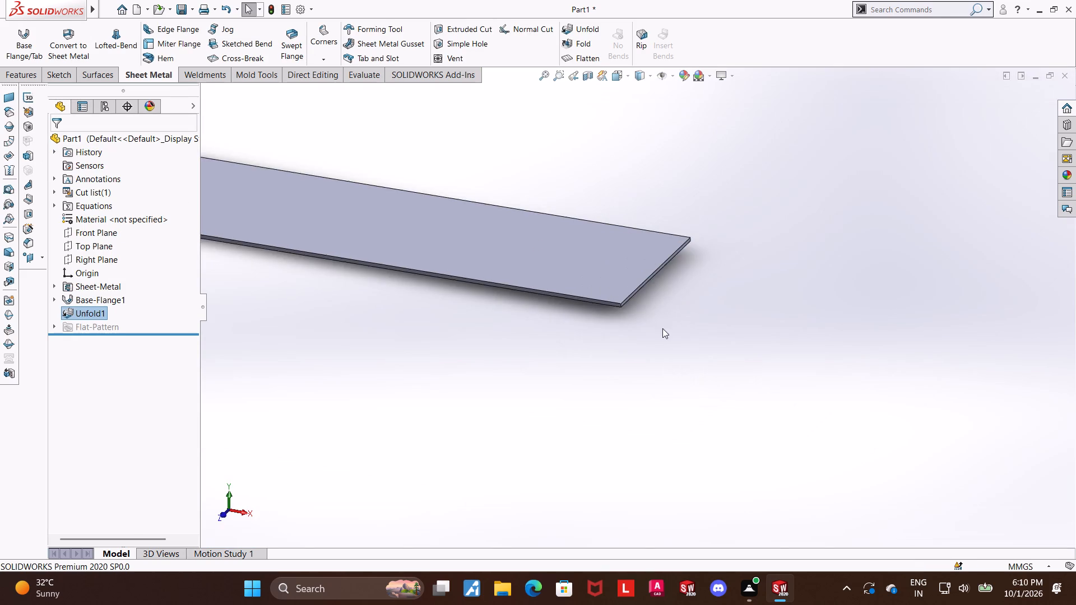
pyautogui.scroll(5, 662, 328)
pyautogui.scroll(-5, 531, 302)
pyautogui.moveTo(525, 290); pyautogui.dragTo(565, 296, button='middle')
pyautogui.scroll(1, 565, 294)
pyautogui.scroll(-2, 721, 219)
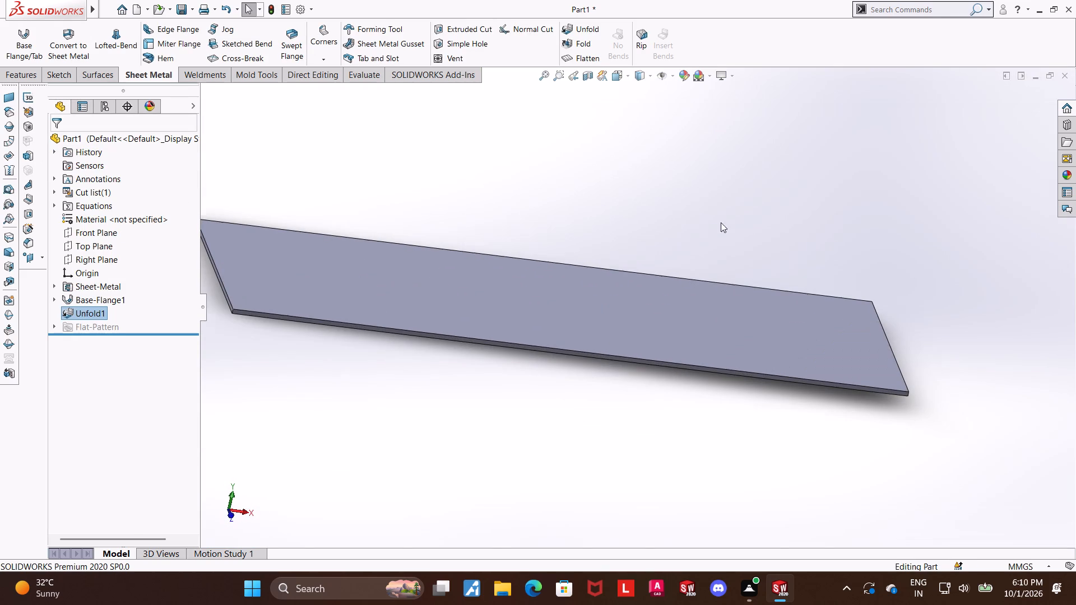
pyautogui.scroll(-1, 721, 222)
pyautogui.click(619, 78)
pyautogui.click(523, 272)
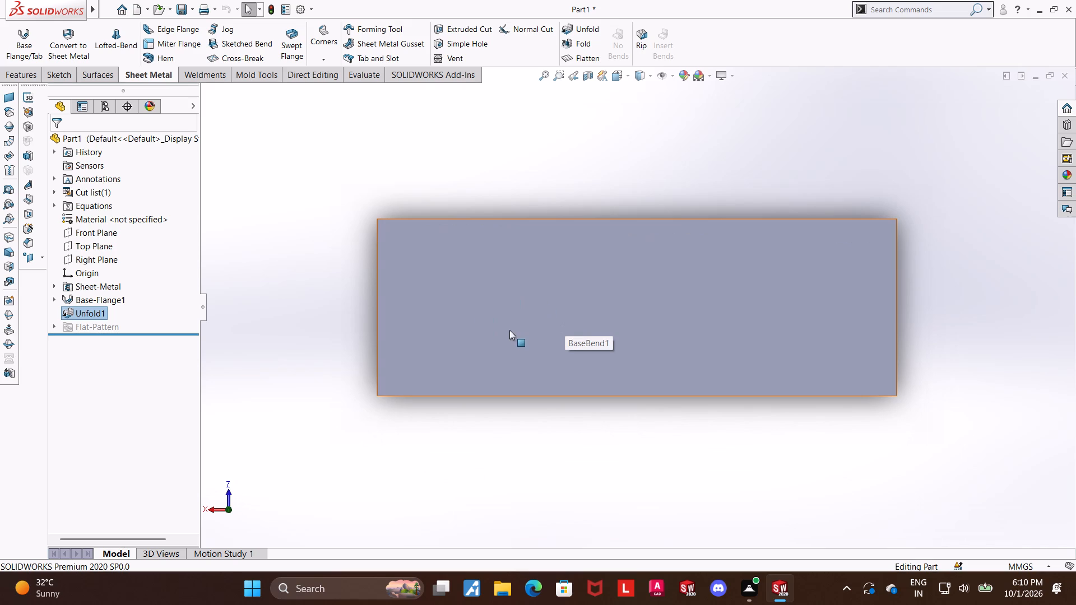
pyautogui.click(26, 68)
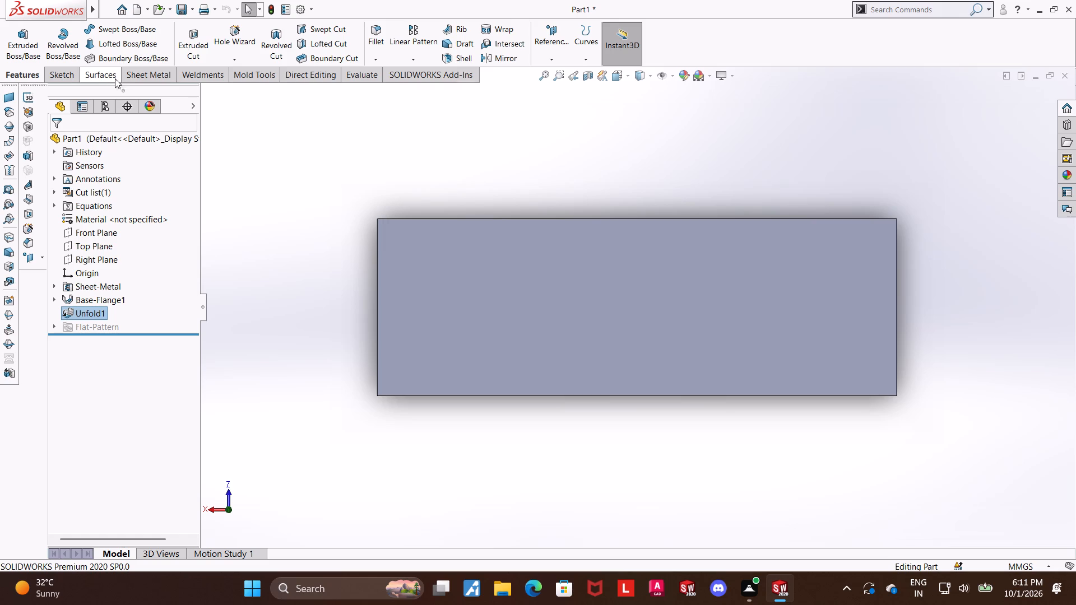
pyautogui.click(603, 270)
pyautogui.click(651, 241)
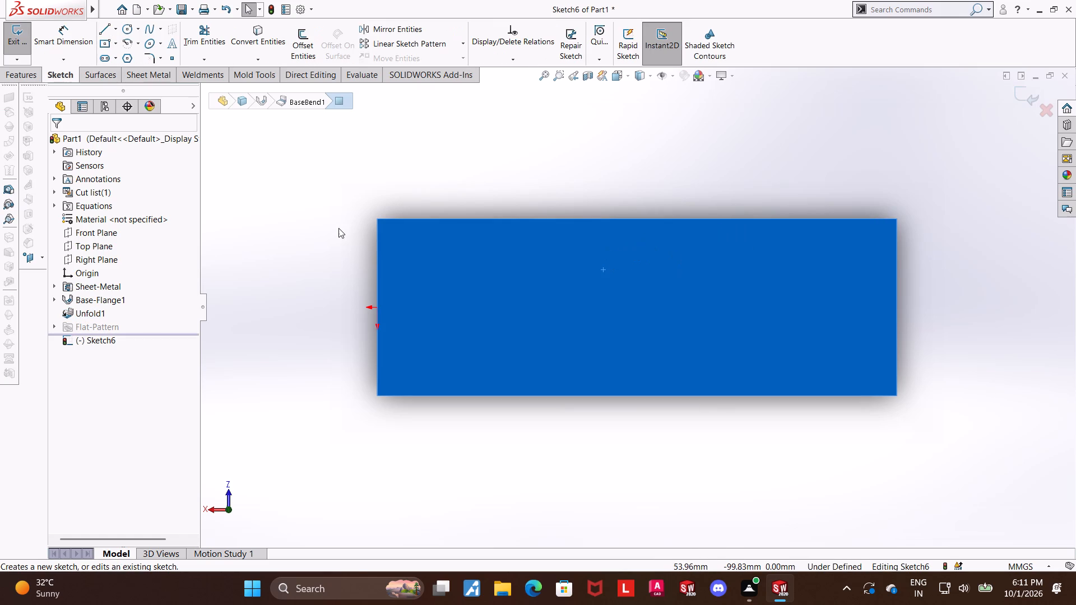
# Sketch a vertical centerline about 297 mm long from the upper long edge's midpoint to just past the lower edge.
pyautogui.click(117, 30)
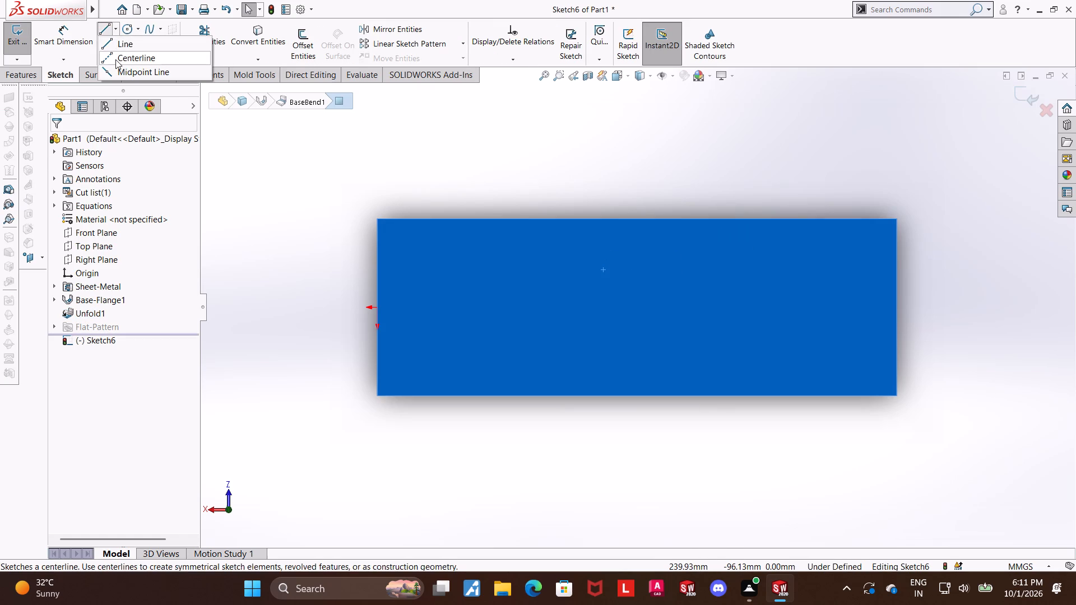
pyautogui.click(115, 59)
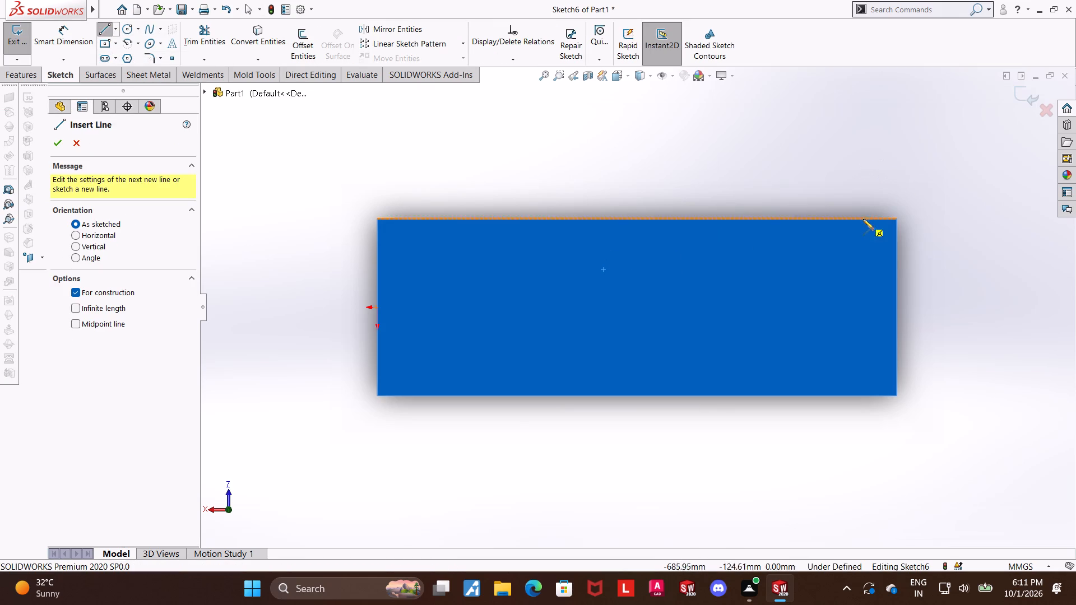
pyautogui.click(637, 218)
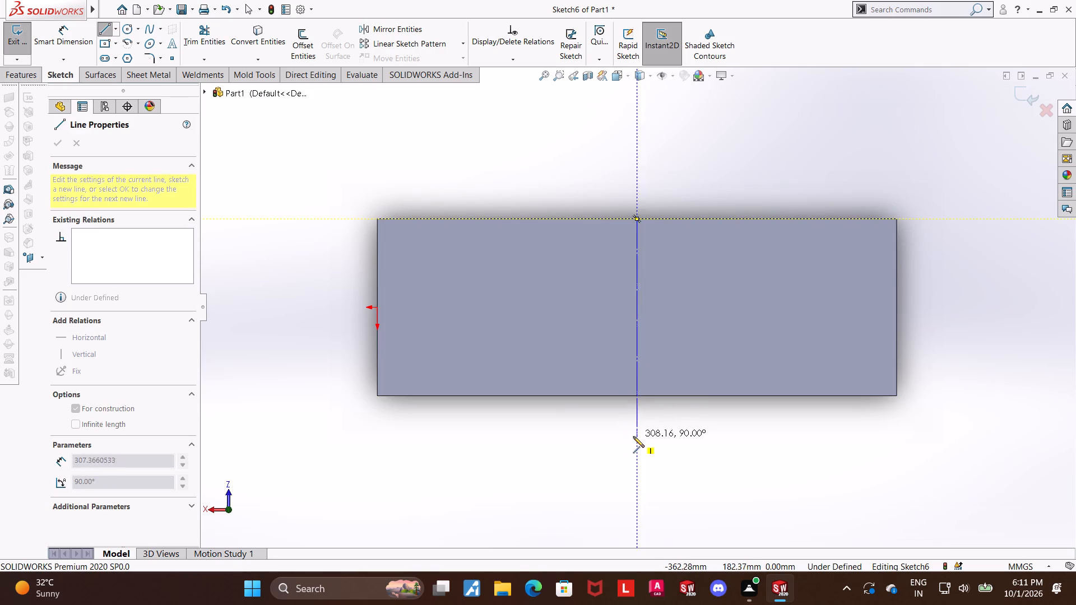
pyautogui.click(635, 429)
pyautogui.press('Escape')
pyautogui.press('Escape')
pyautogui.press('Escape')
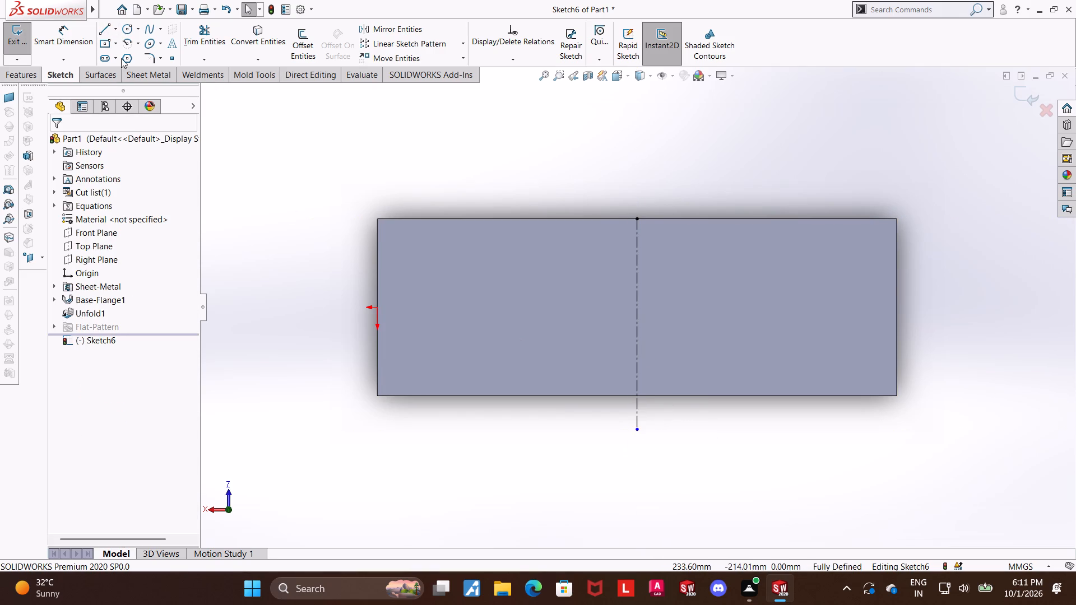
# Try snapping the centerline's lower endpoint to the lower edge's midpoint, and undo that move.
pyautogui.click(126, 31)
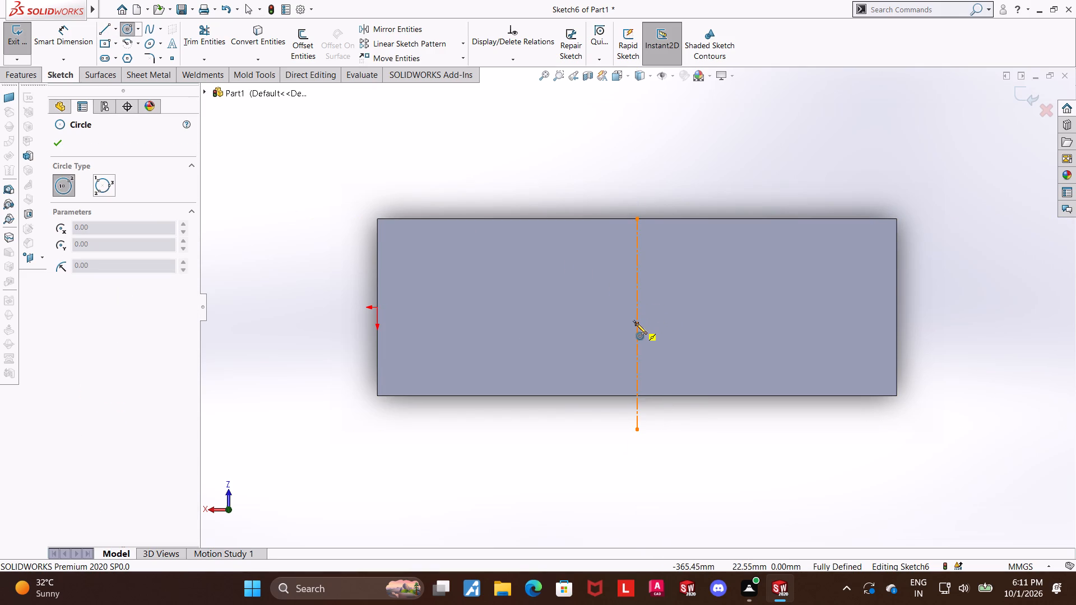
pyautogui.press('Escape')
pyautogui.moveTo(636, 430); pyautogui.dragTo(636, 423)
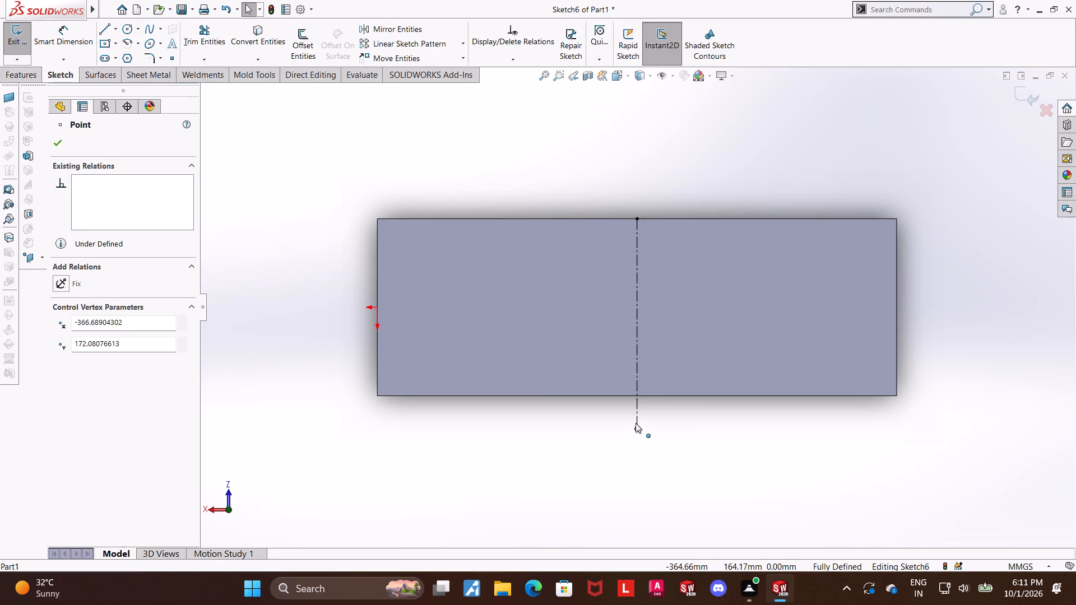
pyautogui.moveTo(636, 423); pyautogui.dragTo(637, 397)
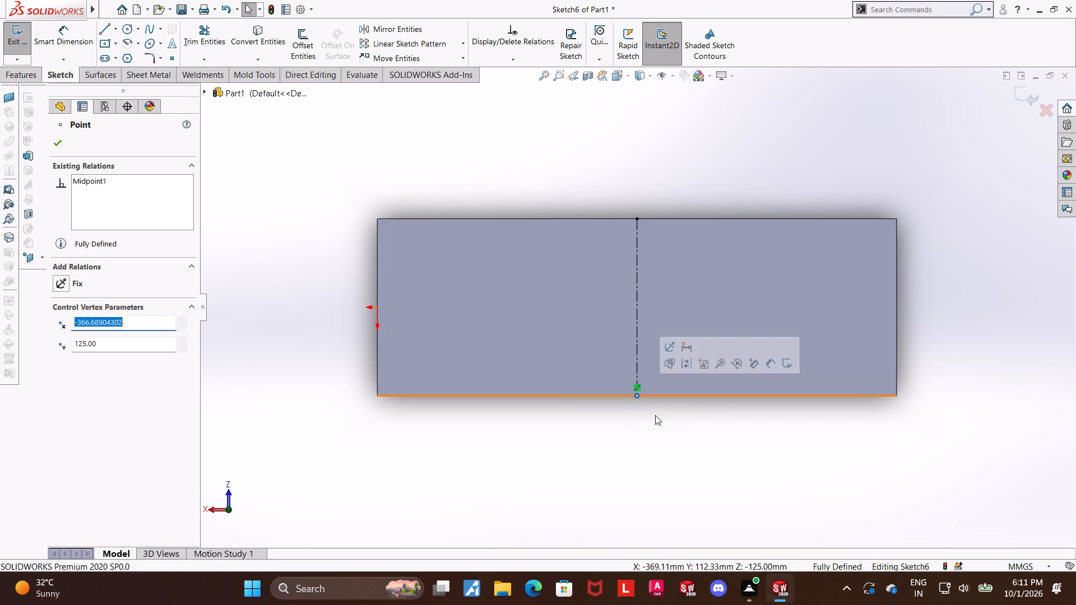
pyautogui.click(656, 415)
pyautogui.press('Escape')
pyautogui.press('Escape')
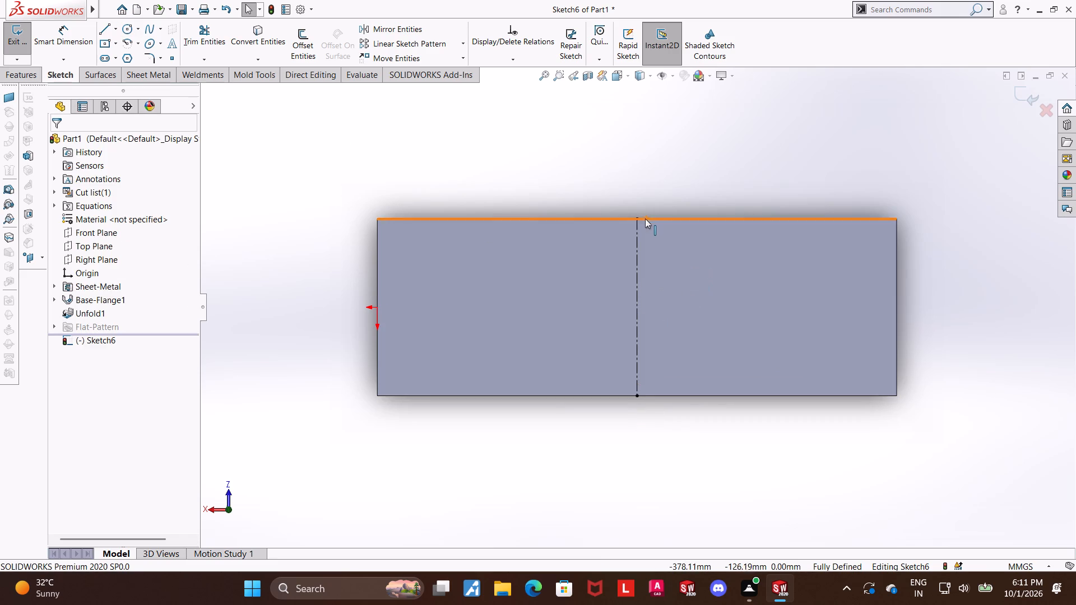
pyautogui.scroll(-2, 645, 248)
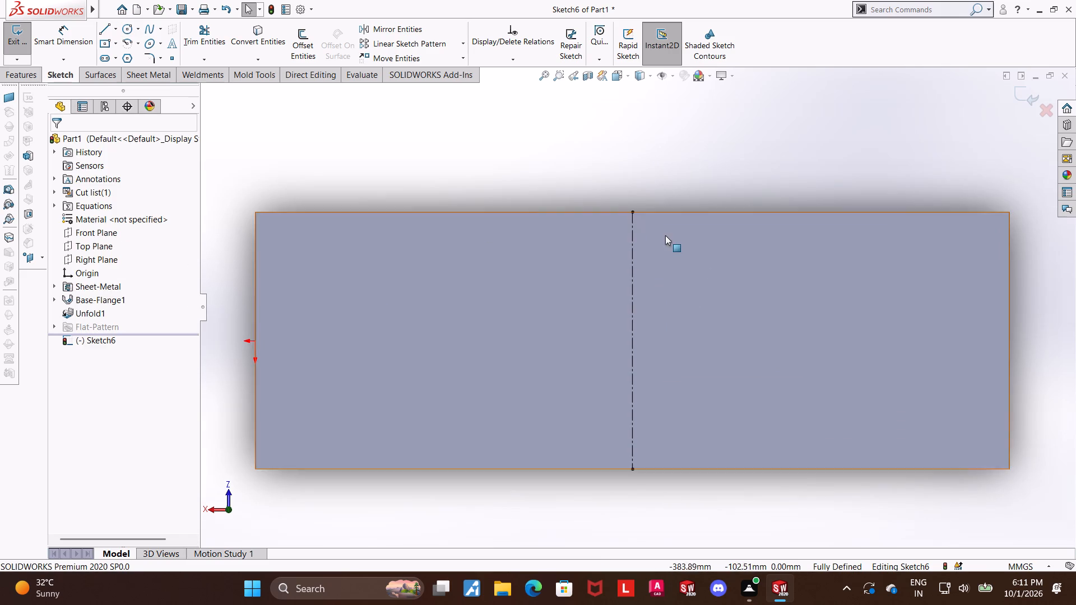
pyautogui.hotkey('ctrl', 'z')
# Make the centerline's lower endpoint coincident with the sheet's lower long edge.
pyautogui.click(672, 491)
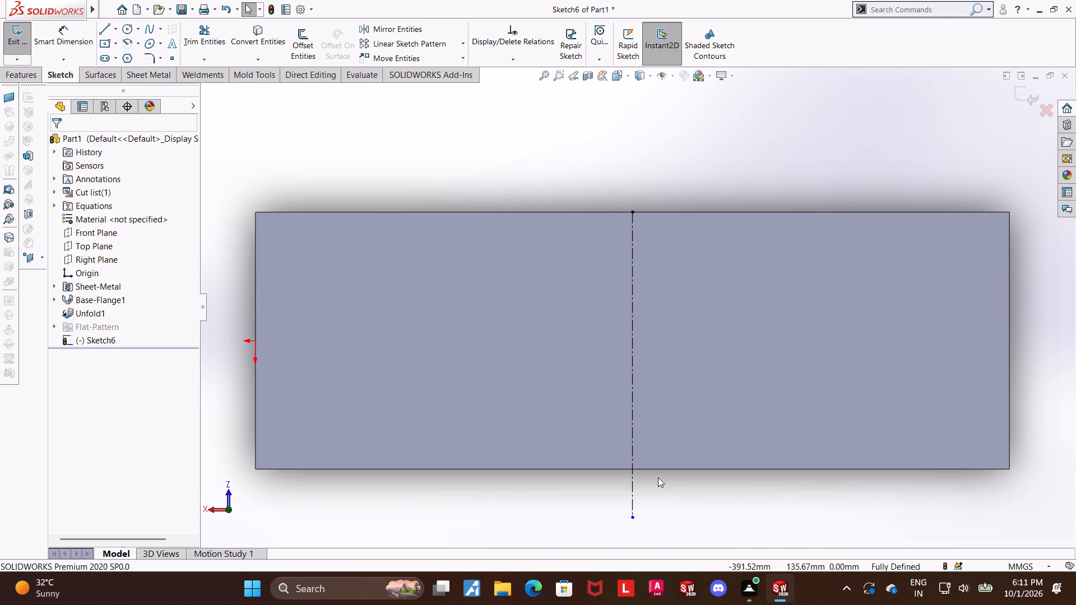
pyautogui.click(658, 469)
pyautogui.keyDown('ctrl'); pyautogui.click(629, 518); pyautogui.keyUp('ctrl')
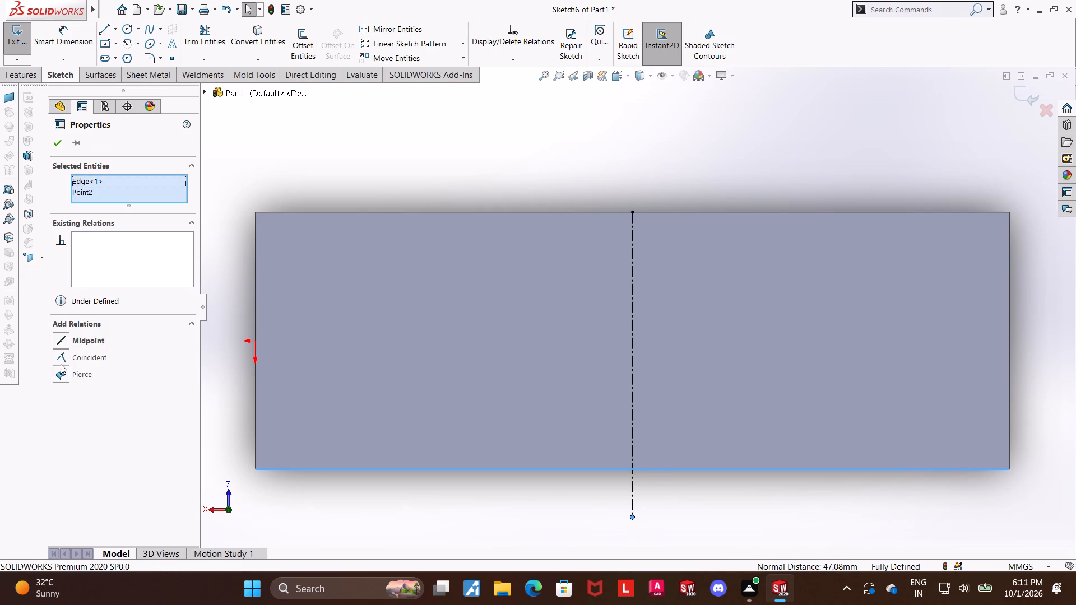
pyautogui.click(61, 364)
pyautogui.press('Escape')
pyautogui.press('Escape')
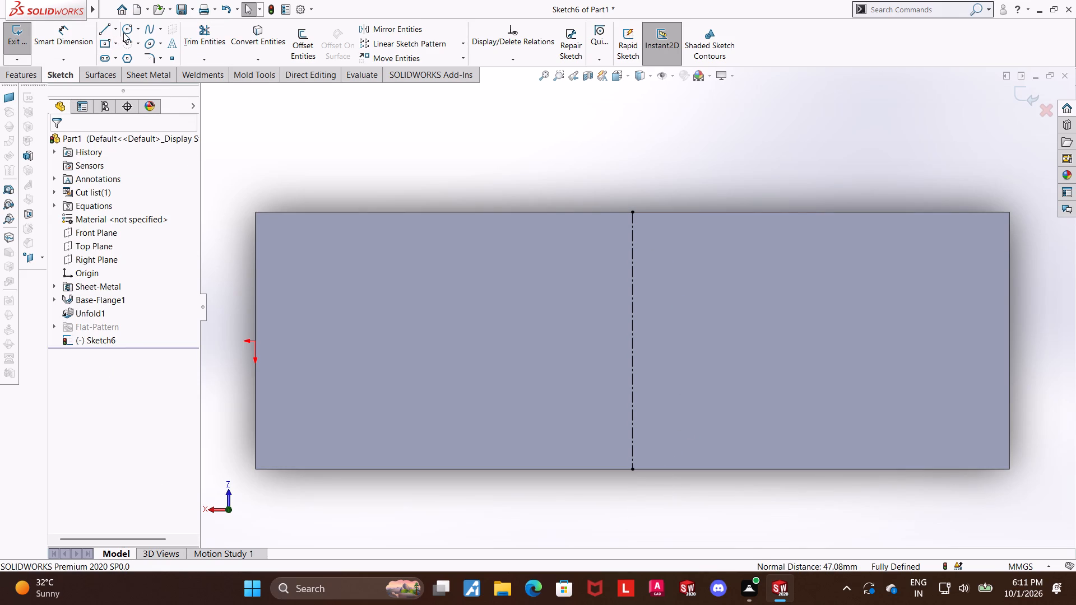
# Sketch a circle about 179 mm in diameter centred on the midpoint of the centerline.
pyautogui.click(123, 32)
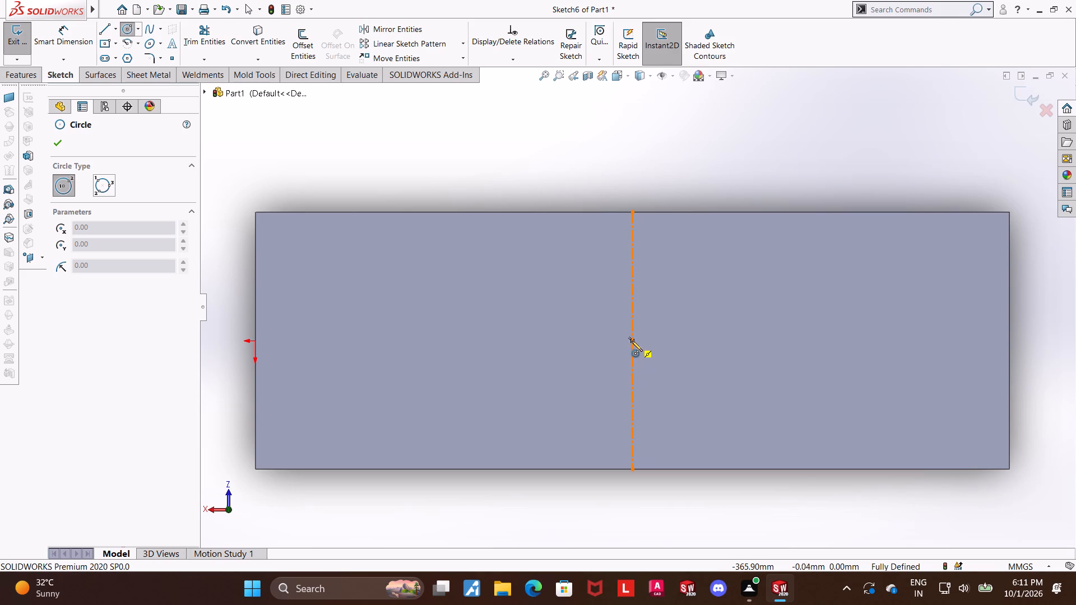
pyautogui.click(632, 340)
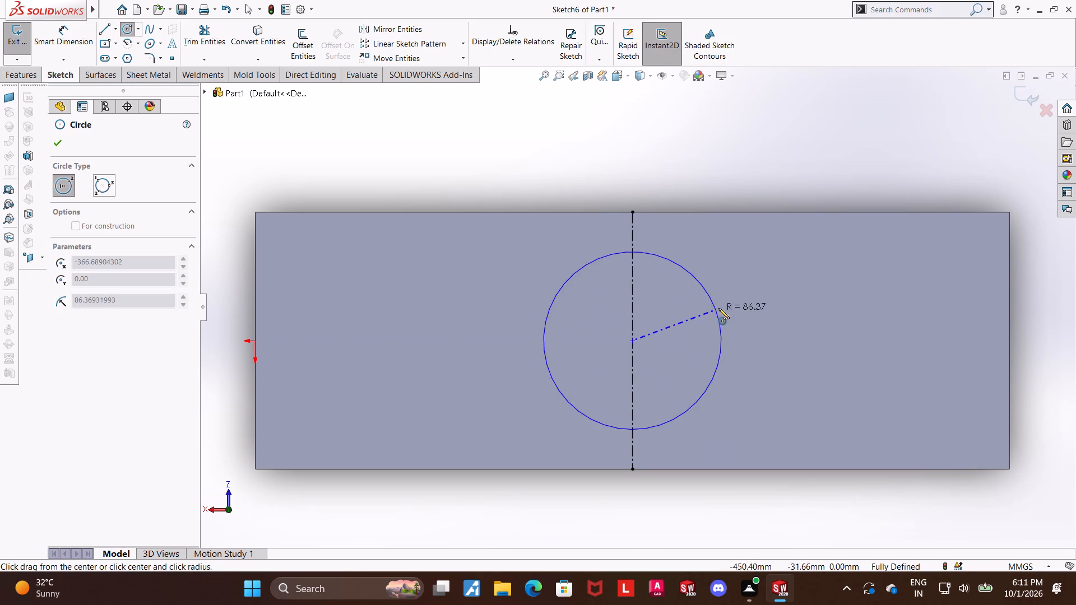
pyautogui.click(718, 308)
pyautogui.press('Escape')
pyautogui.press('Escape')
pyautogui.press('Escape')
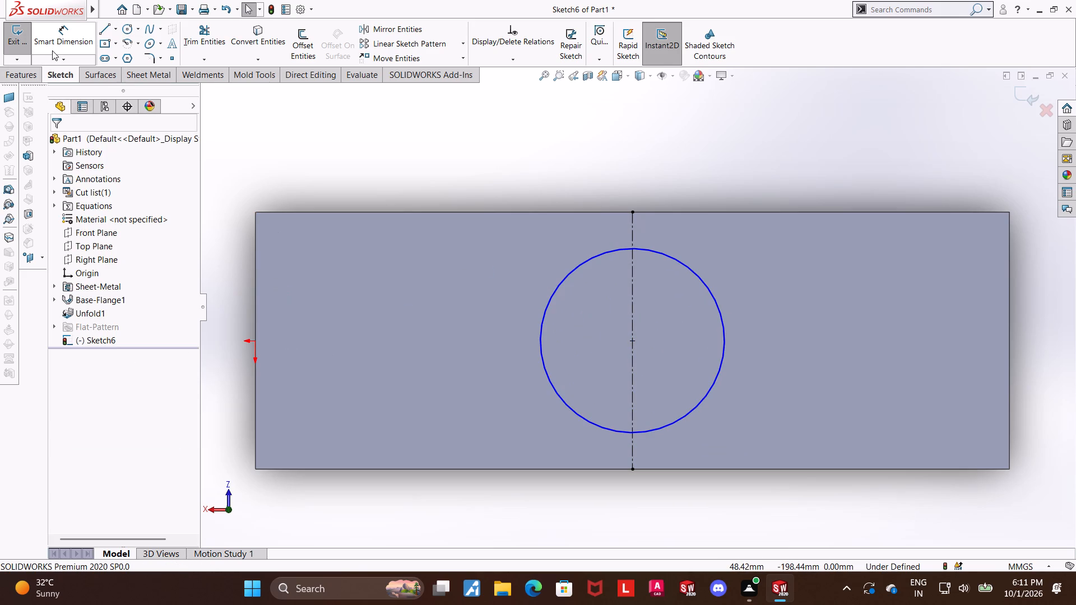
# Dimension the central circle's diameter as 70 mm.
pyautogui.click(53, 38)
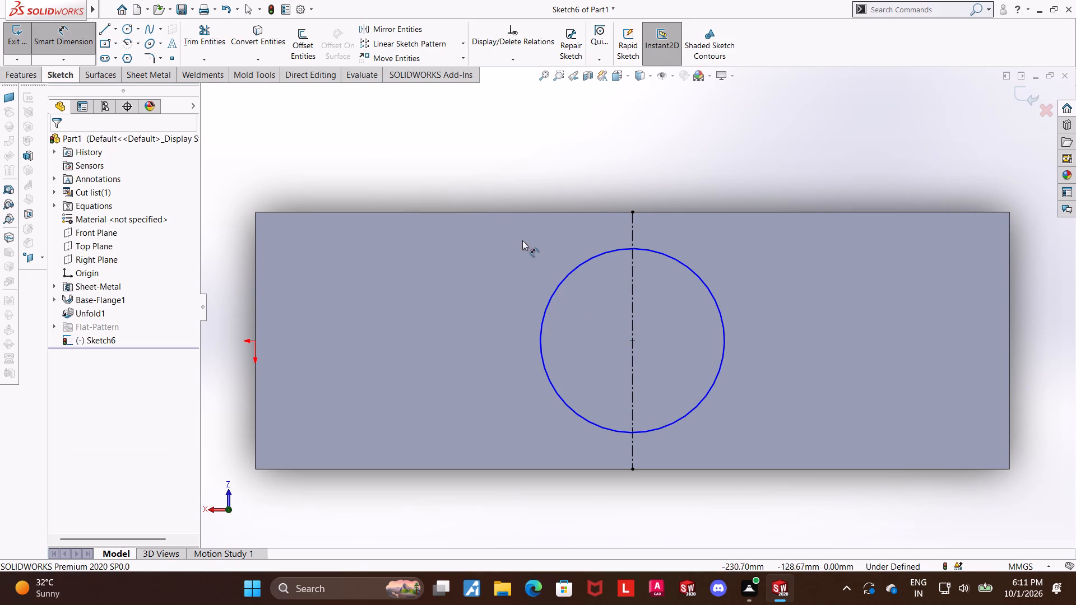
pyautogui.click(569, 272)
pyautogui.click(550, 244)
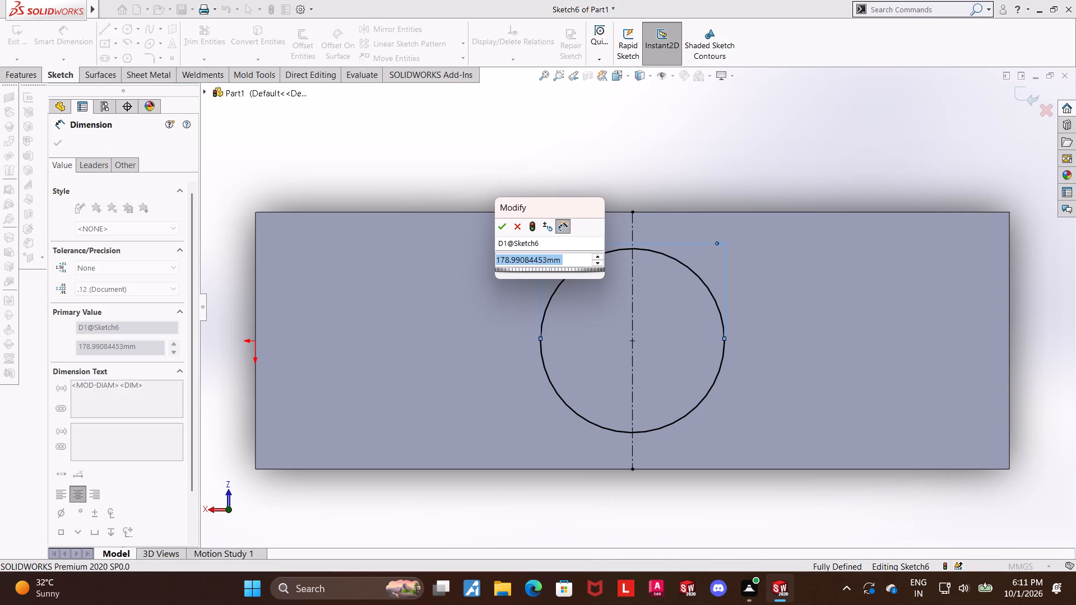
pyautogui.write('70')
pyautogui.press('Return')
pyautogui.press('Escape')
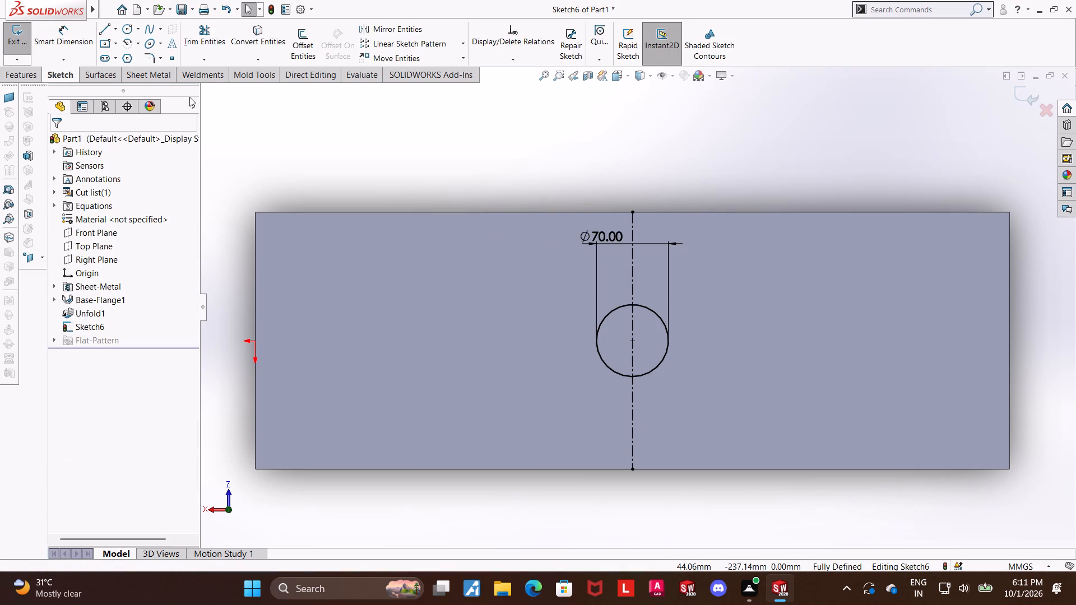
# Sketch a circle about 30 mm in diameter on the centerline near the upper edge, and move the 70 mm dimension below it.
pyautogui.click(133, 28)
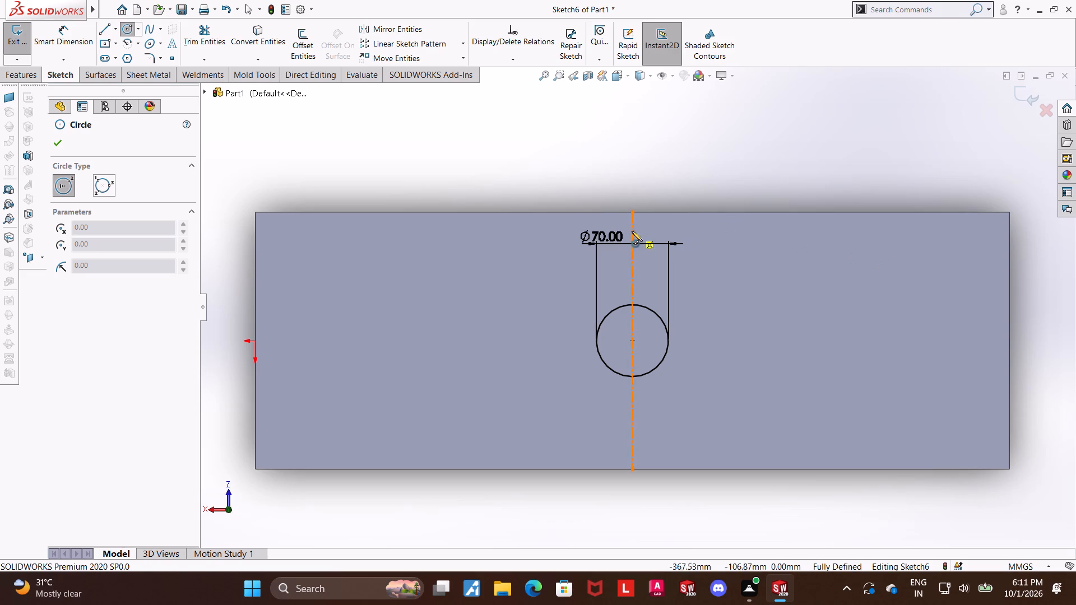
pyautogui.click(632, 237)
pyautogui.click(648, 234)
pyautogui.press('Escape')
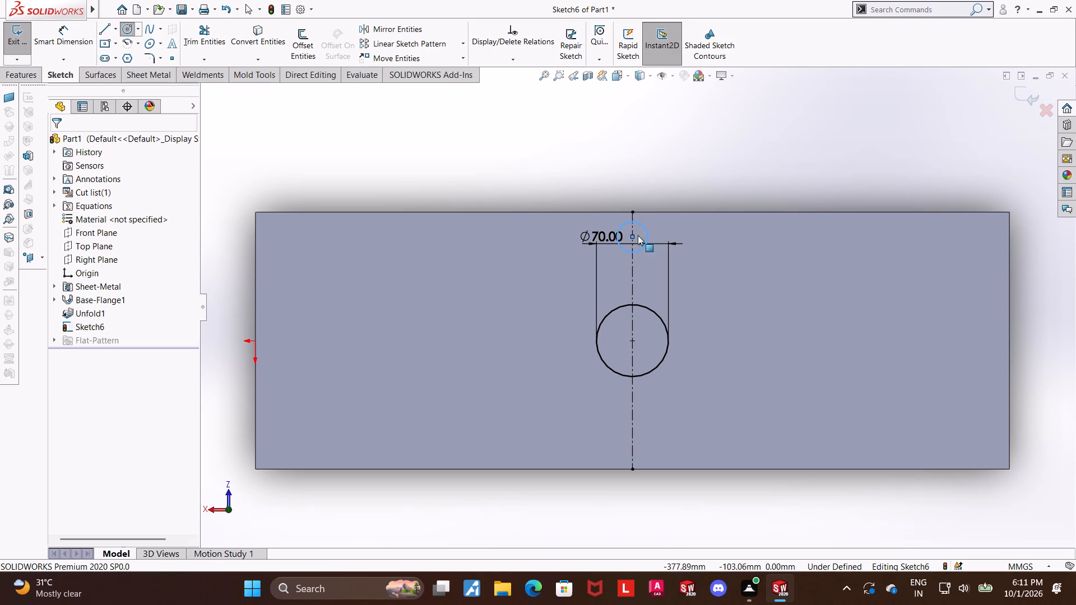
pyautogui.moveTo(613, 236); pyautogui.dragTo(606, 278)
pyautogui.press('Escape')
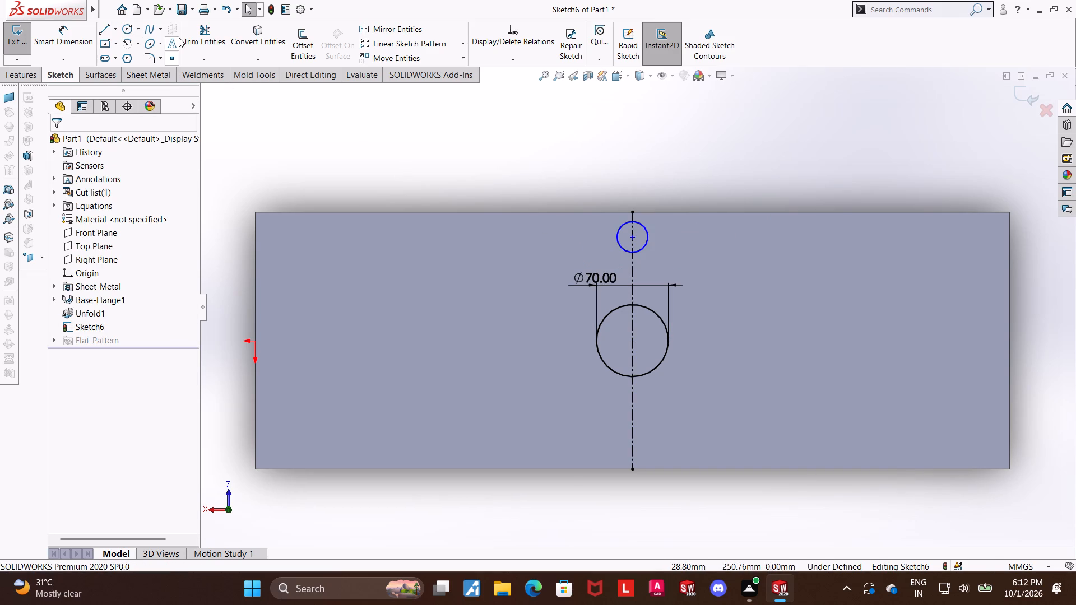
# Sketch another circle about 21 mm in diameter on the centerline near the sheet's lower edge.
pyautogui.click(129, 27)
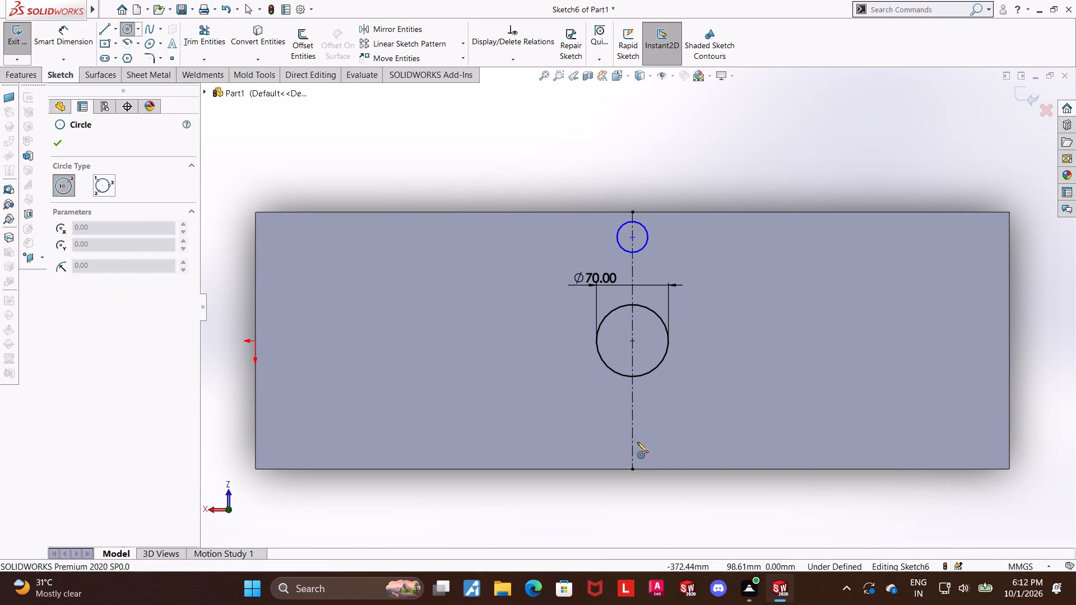
pyautogui.click(632, 442)
pyautogui.click(643, 439)
pyautogui.press('Escape')
pyautogui.press('Escape')
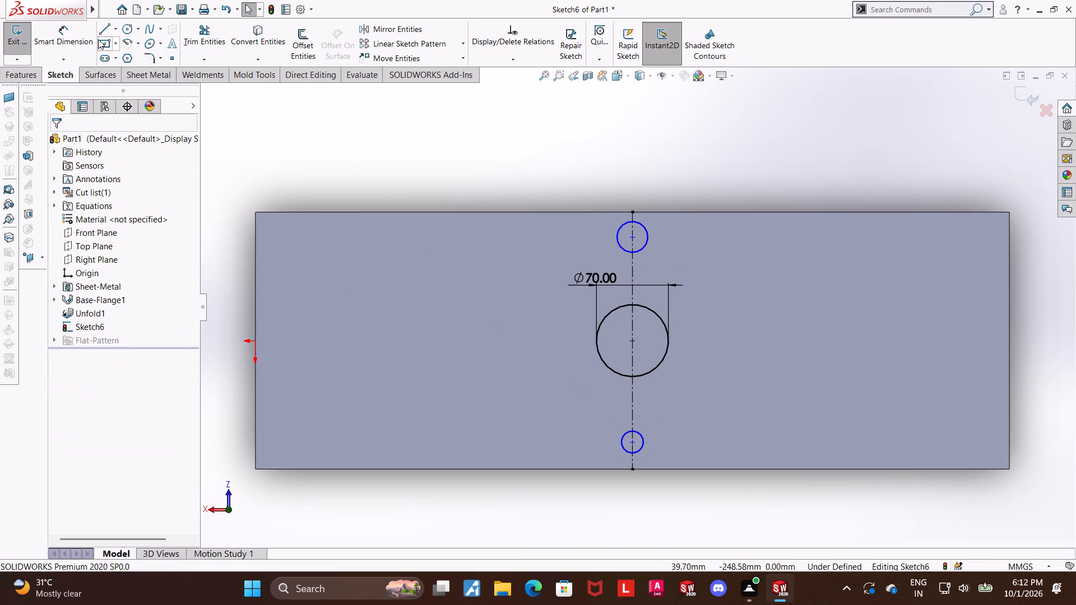
# Dimension the upper small circle's diameter as 25 mm.
pyautogui.click(82, 34)
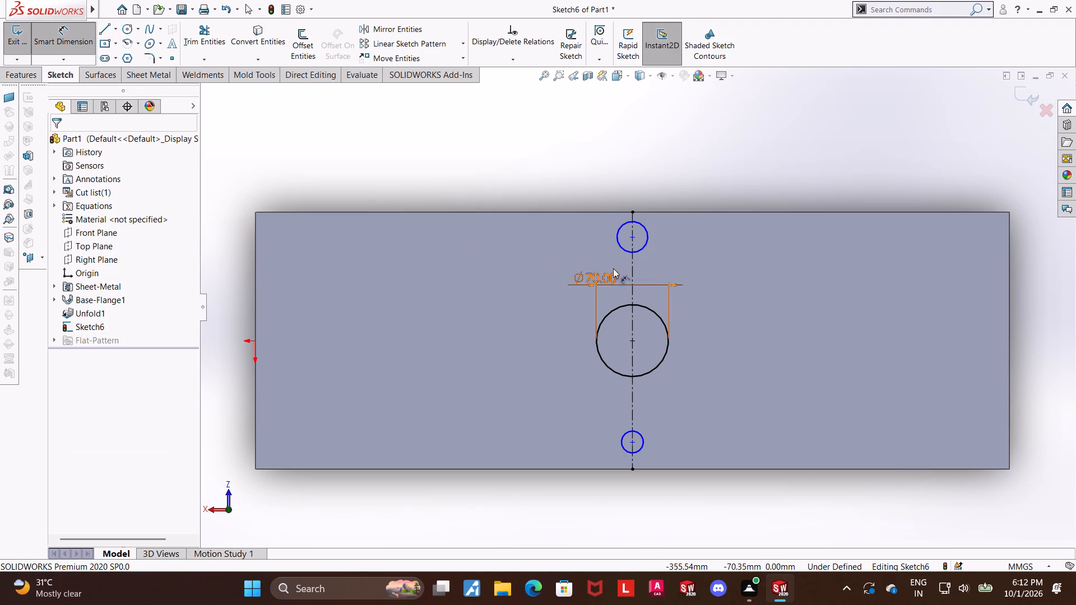
pyautogui.click(648, 244)
pyautogui.click(671, 259)
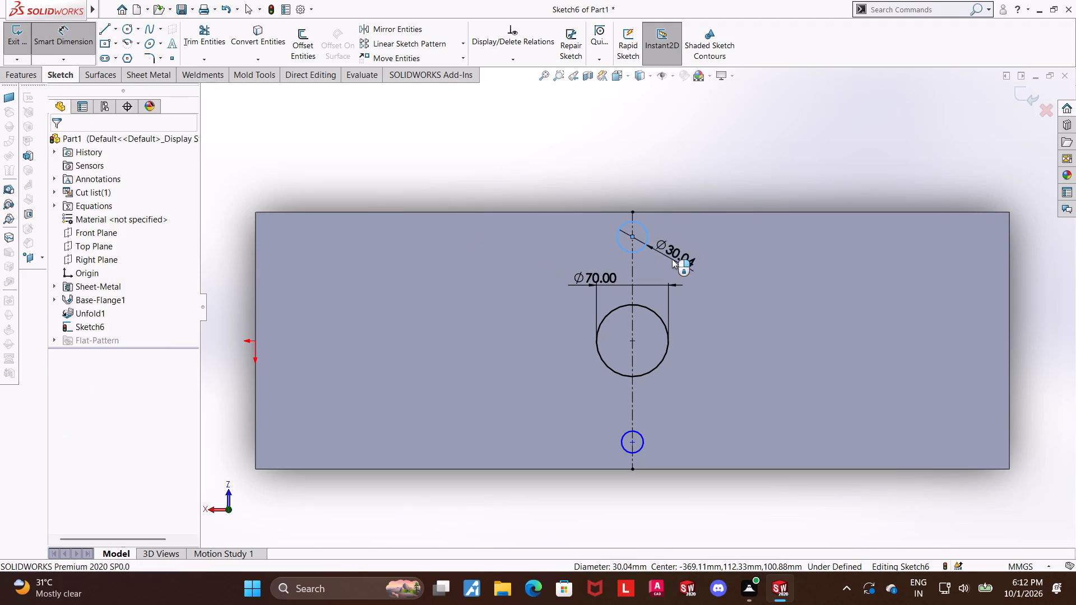
pyautogui.write('25')
pyautogui.press('Return')
pyautogui.press('Escape')
pyautogui.press('Escape')
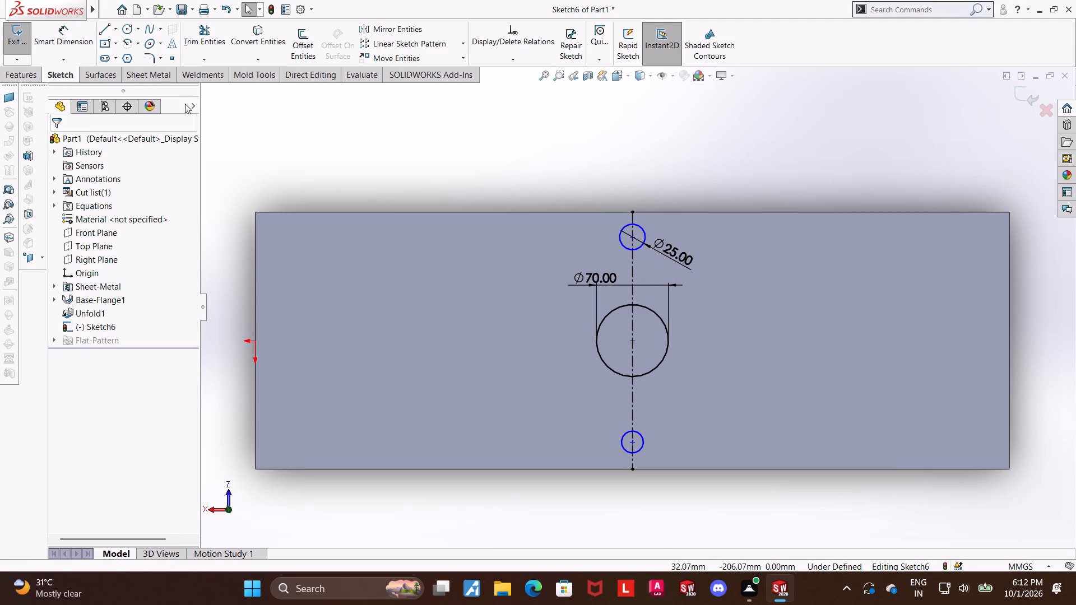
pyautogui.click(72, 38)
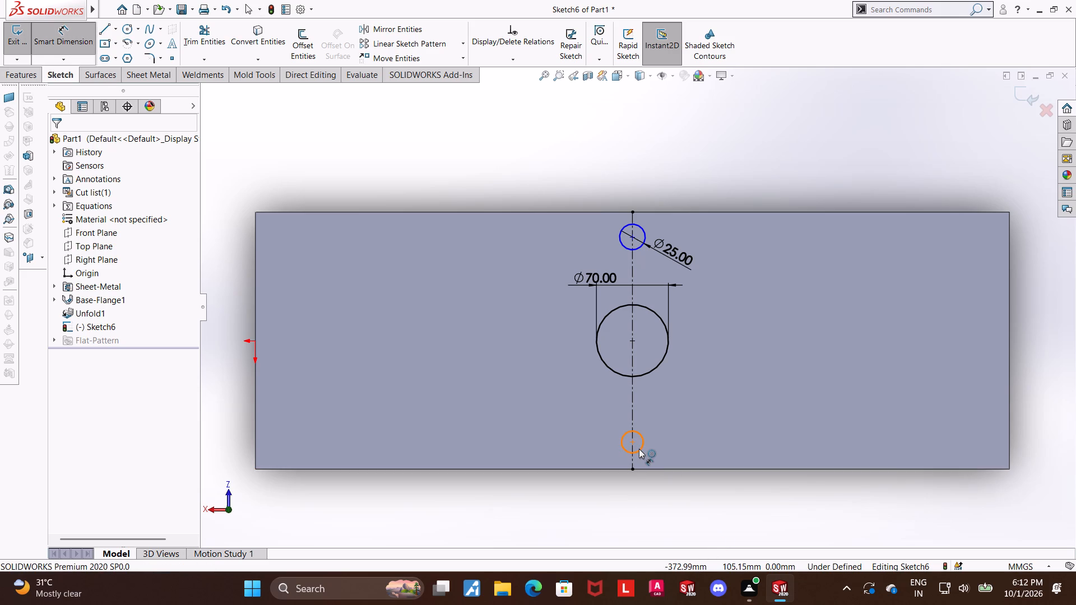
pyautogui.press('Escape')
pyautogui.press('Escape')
# Add an Equal relation between the lower and upper small circles.
pyautogui.click(639, 436)
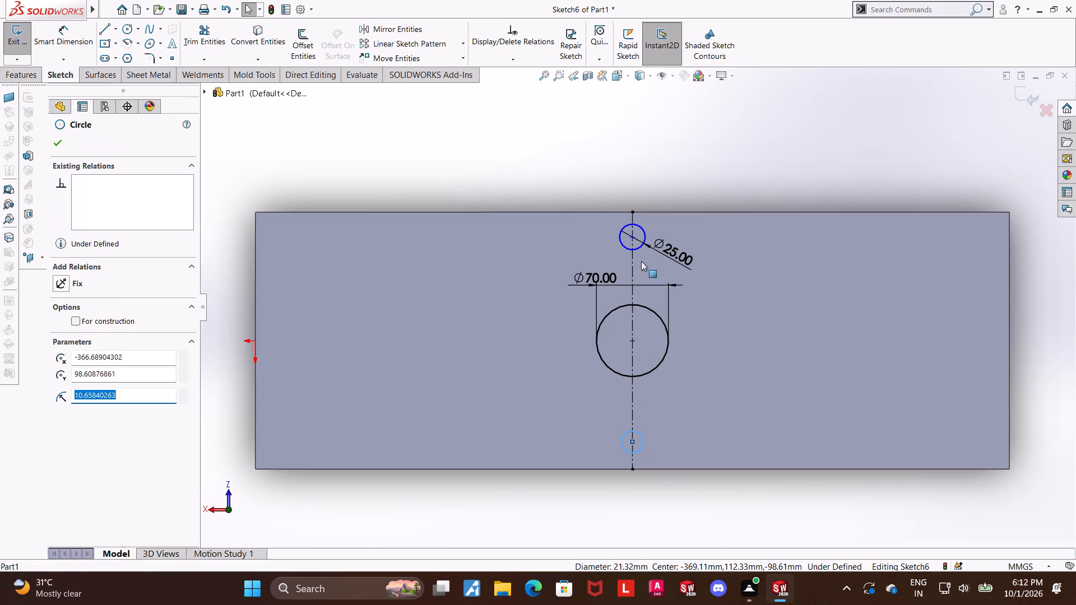
pyautogui.keyDown('ctrl'); pyautogui.click(637, 246); pyautogui.keyUp('ctrl')
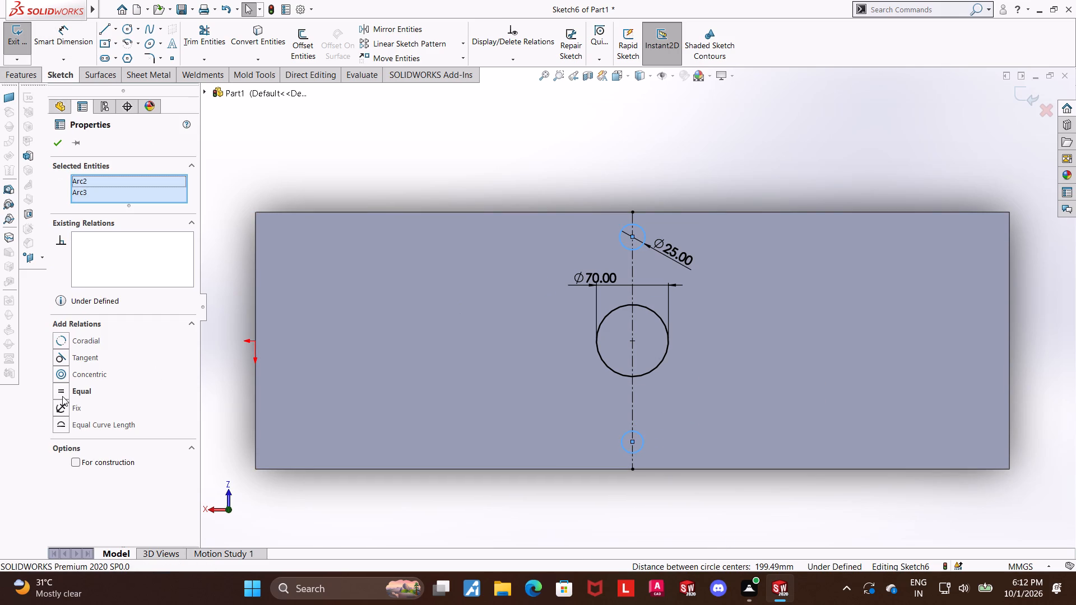
pyautogui.click(62, 396)
pyautogui.click(53, 146)
pyautogui.press('Escape')
pyautogui.press('Escape')
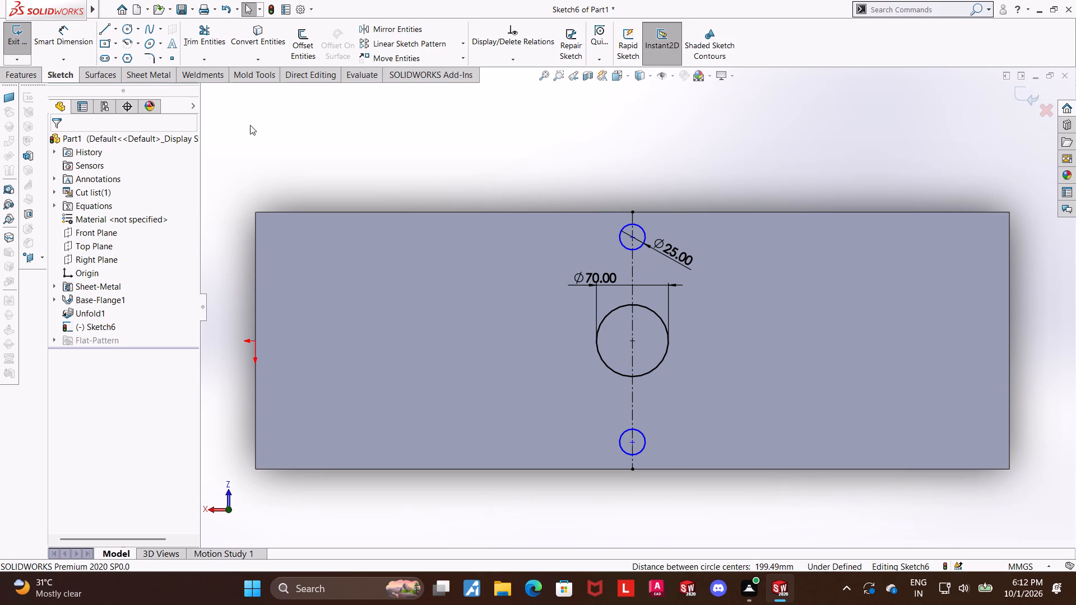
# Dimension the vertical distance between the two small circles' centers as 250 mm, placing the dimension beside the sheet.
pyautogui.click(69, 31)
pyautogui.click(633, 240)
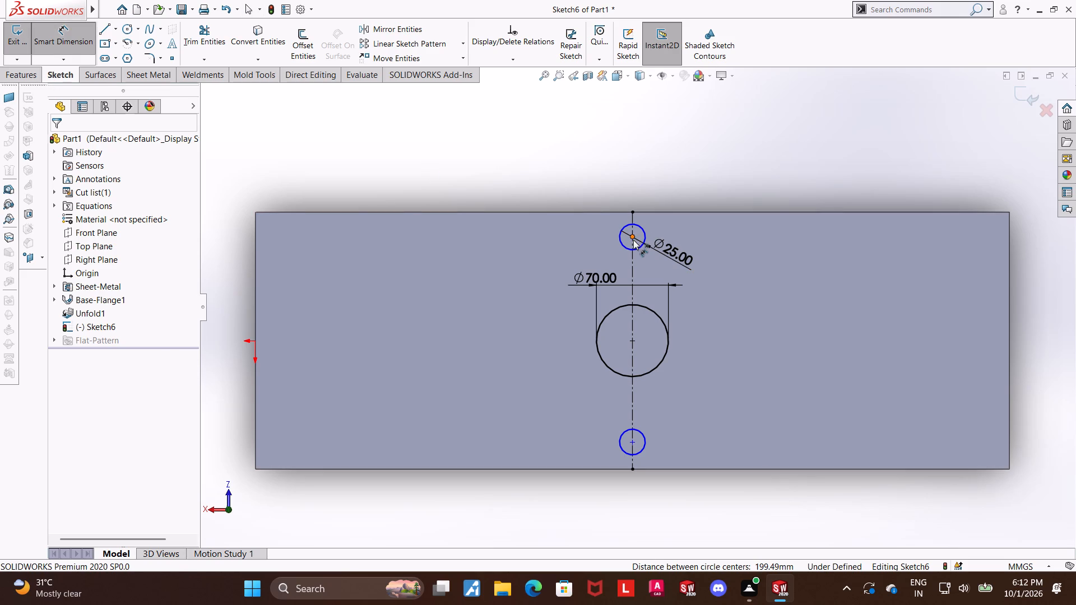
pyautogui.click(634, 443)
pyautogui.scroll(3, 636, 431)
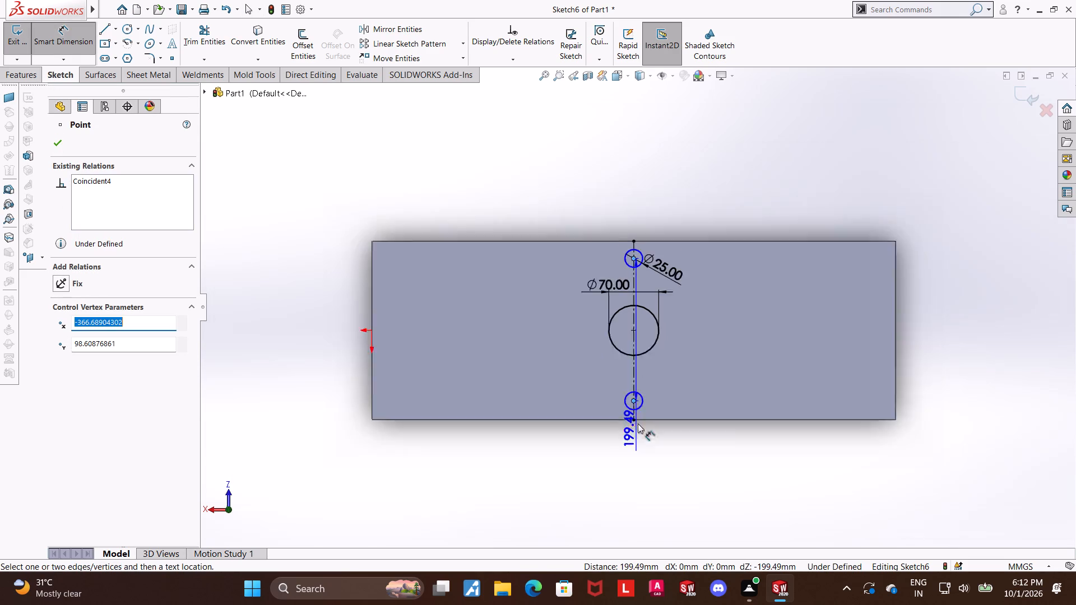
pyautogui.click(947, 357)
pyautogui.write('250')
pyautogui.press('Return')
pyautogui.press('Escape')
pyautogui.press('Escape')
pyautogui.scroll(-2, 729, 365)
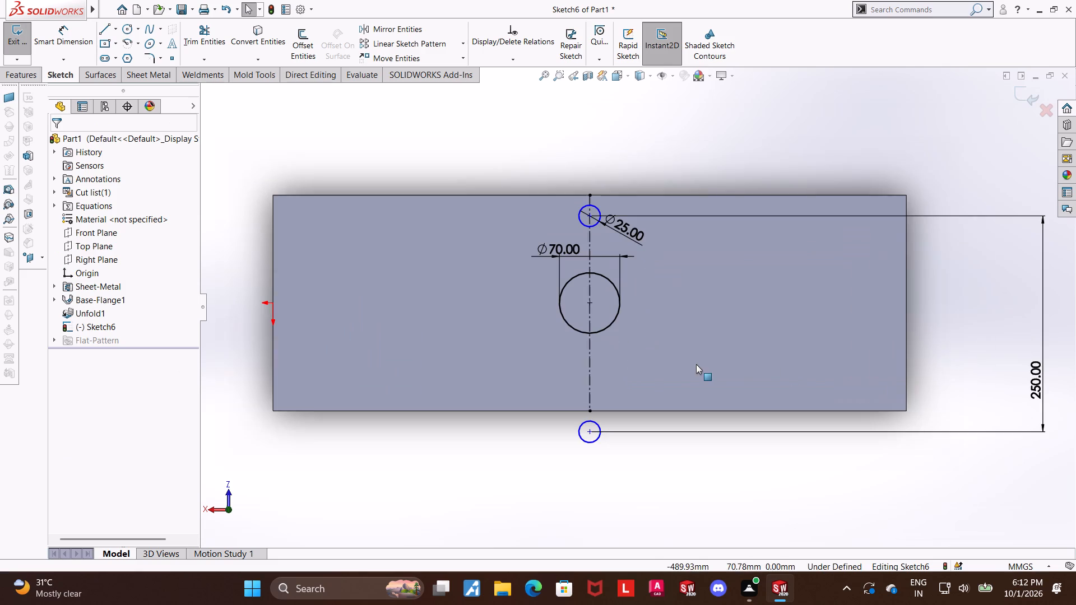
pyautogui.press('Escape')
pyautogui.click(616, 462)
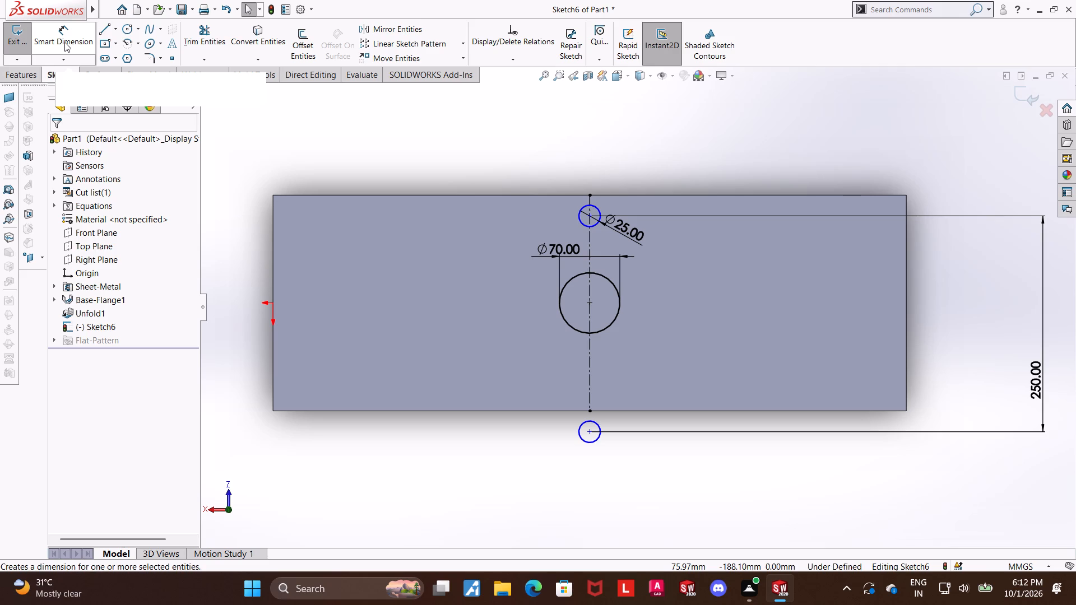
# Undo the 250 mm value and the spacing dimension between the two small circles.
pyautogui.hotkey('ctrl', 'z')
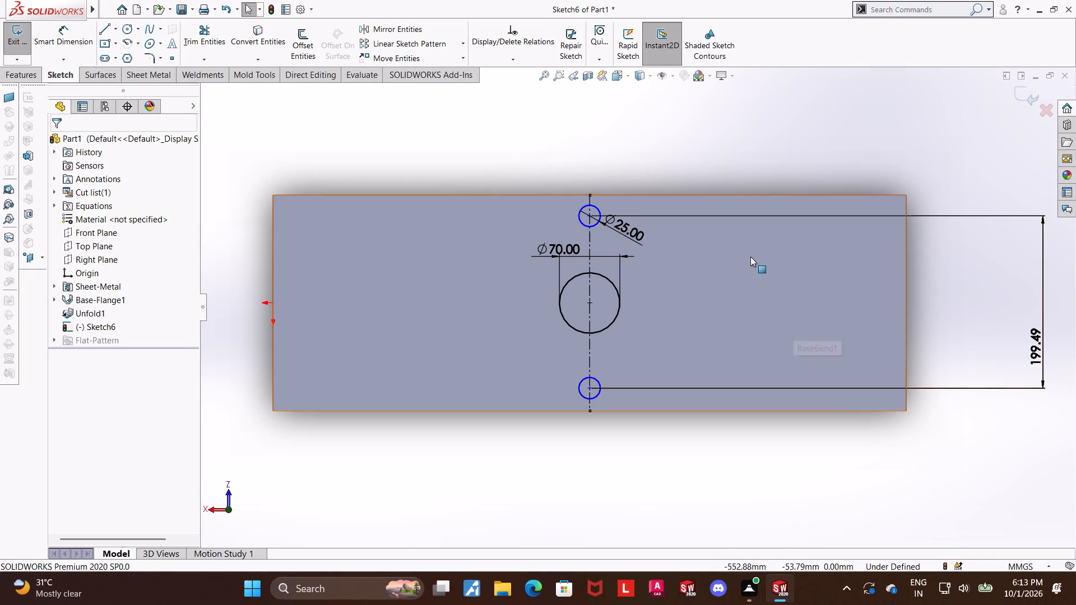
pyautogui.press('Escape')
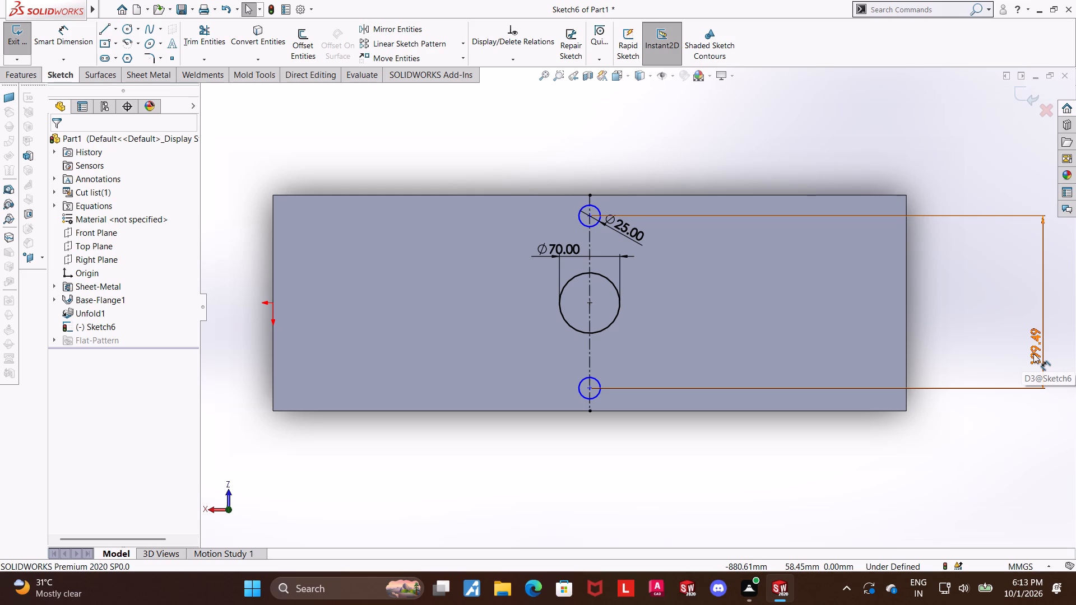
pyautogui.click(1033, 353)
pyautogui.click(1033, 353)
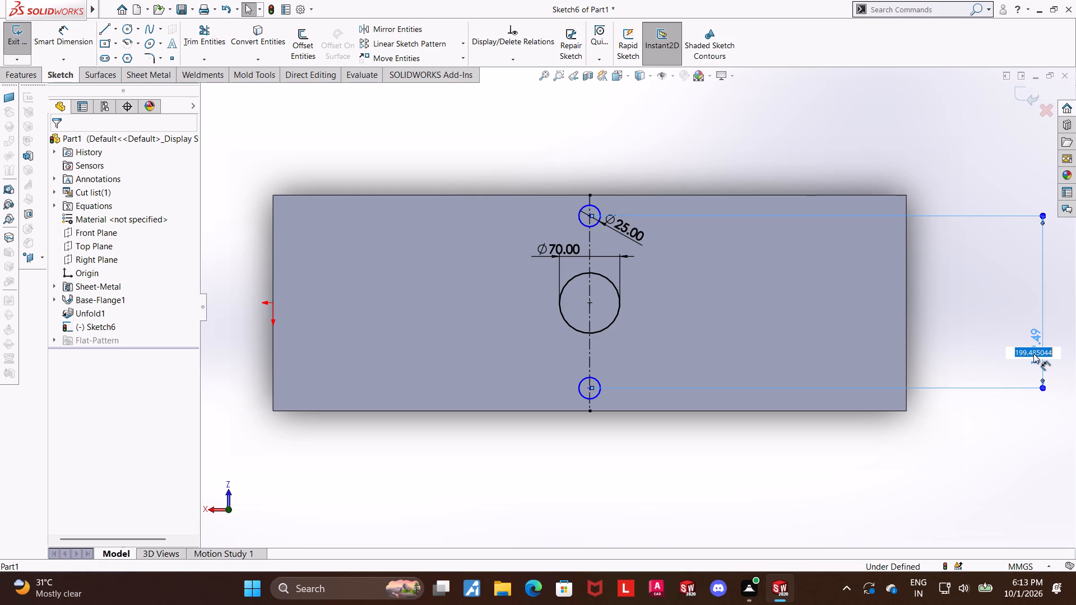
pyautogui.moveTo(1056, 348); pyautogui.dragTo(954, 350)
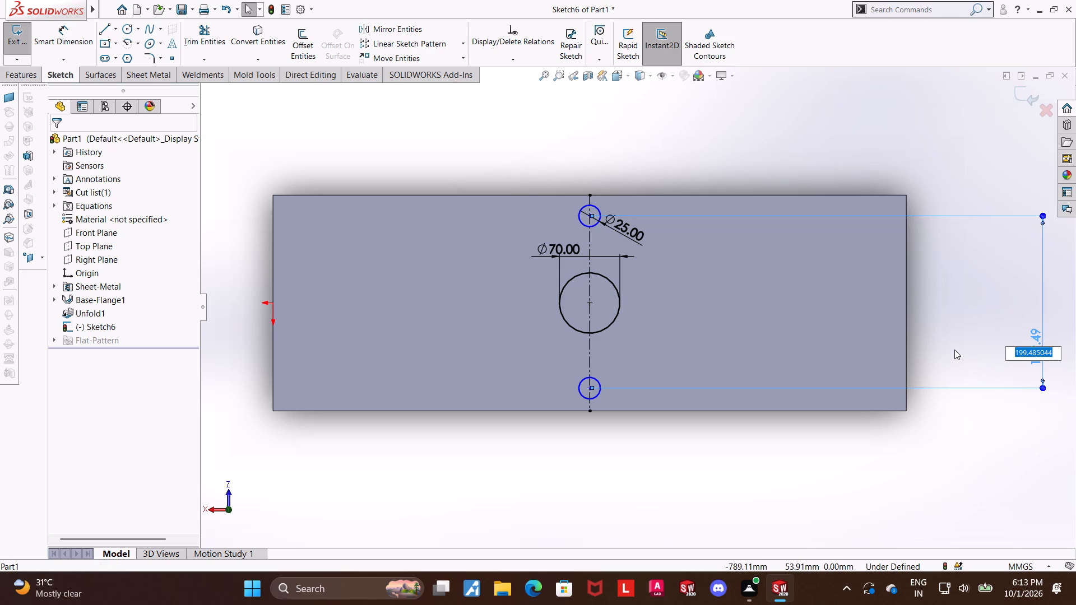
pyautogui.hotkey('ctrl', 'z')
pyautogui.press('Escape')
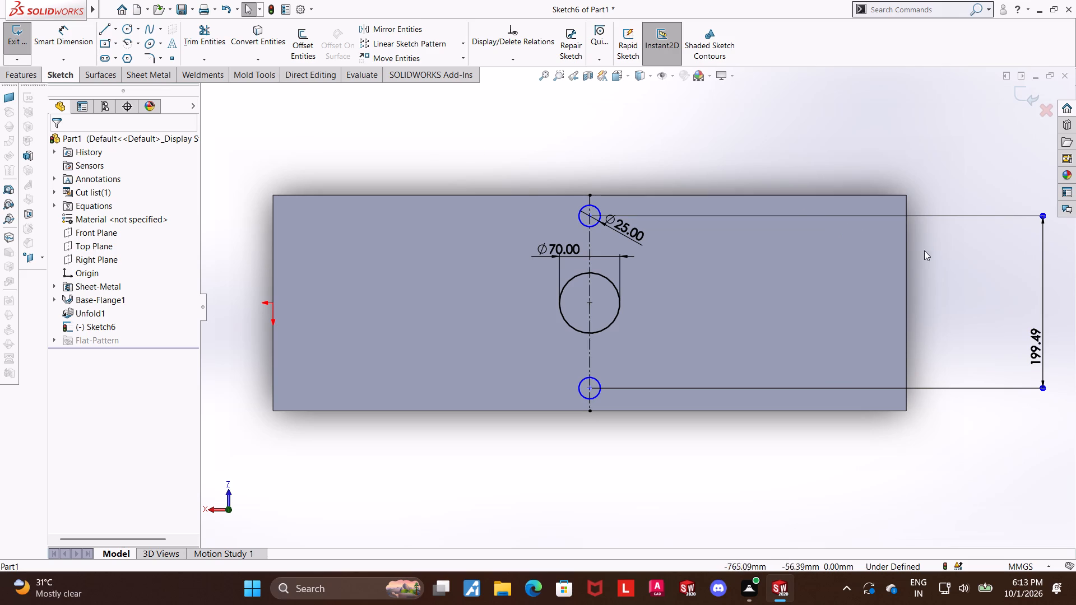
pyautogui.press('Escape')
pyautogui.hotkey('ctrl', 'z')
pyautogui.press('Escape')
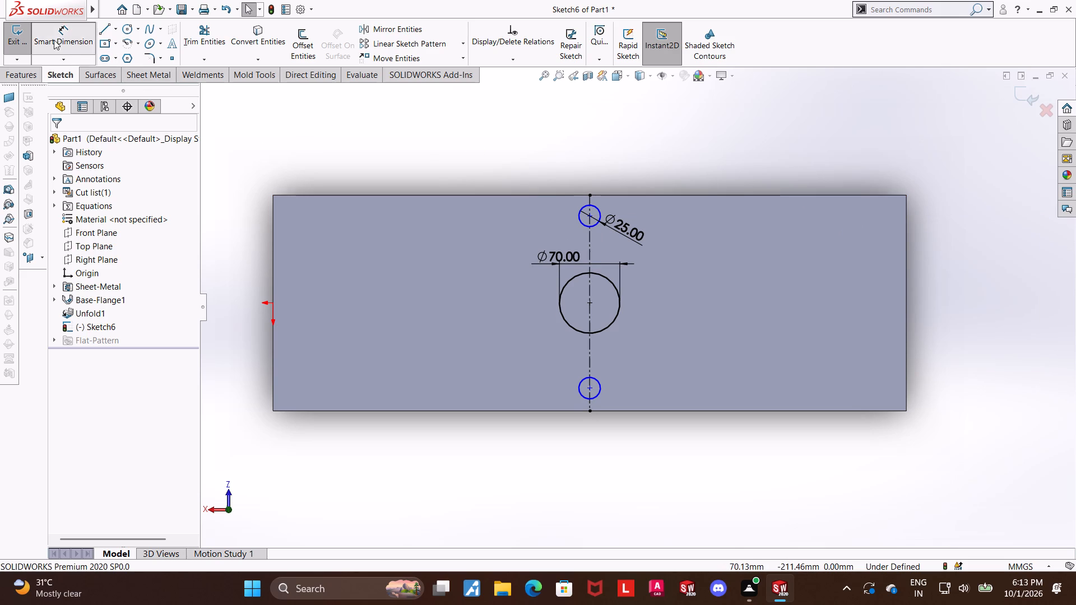
# Dimension the upper small circle's center 35 mm from the sheet's upper edge.
pyautogui.click(54, 40)
pyautogui.scroll(-2, 530, 185)
pyautogui.click(627, 244)
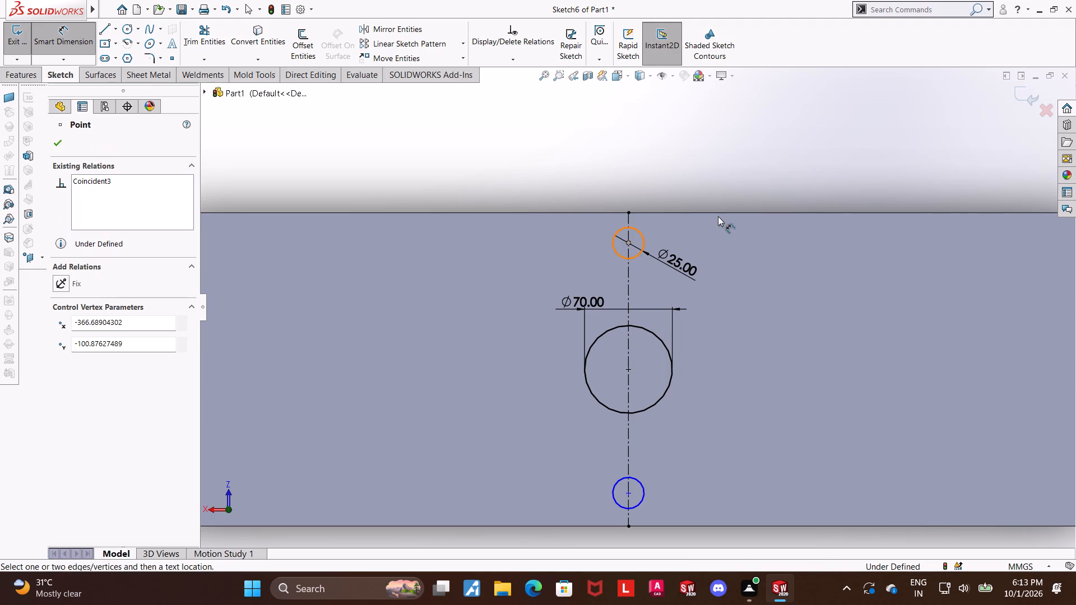
pyautogui.click(718, 214)
pyautogui.click(723, 236)
pyautogui.write('35')
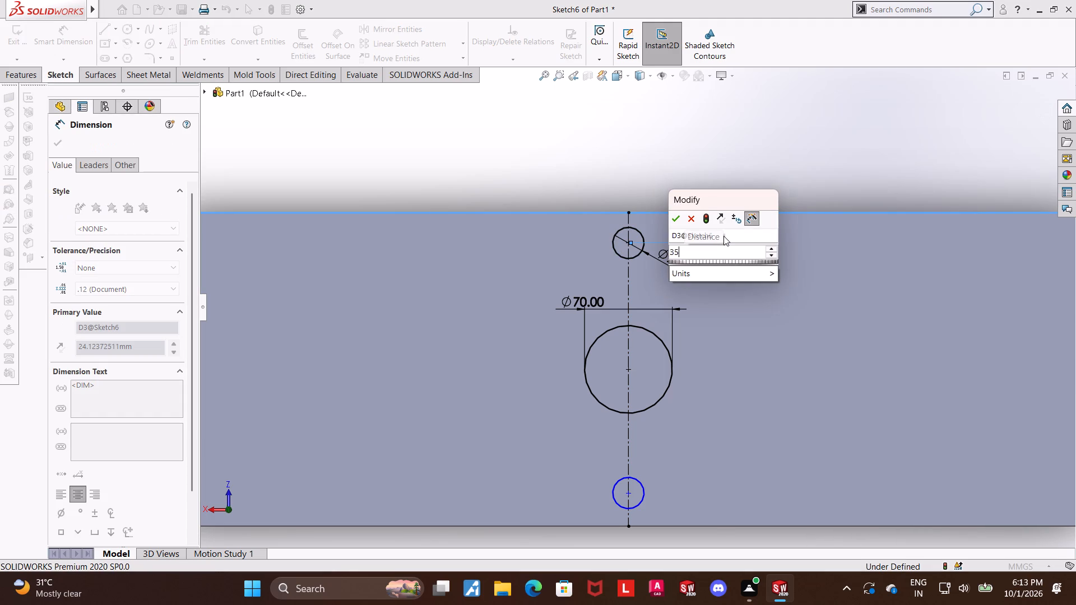
pyautogui.press('Return')
pyautogui.press('Escape')
pyautogui.press('Escape')
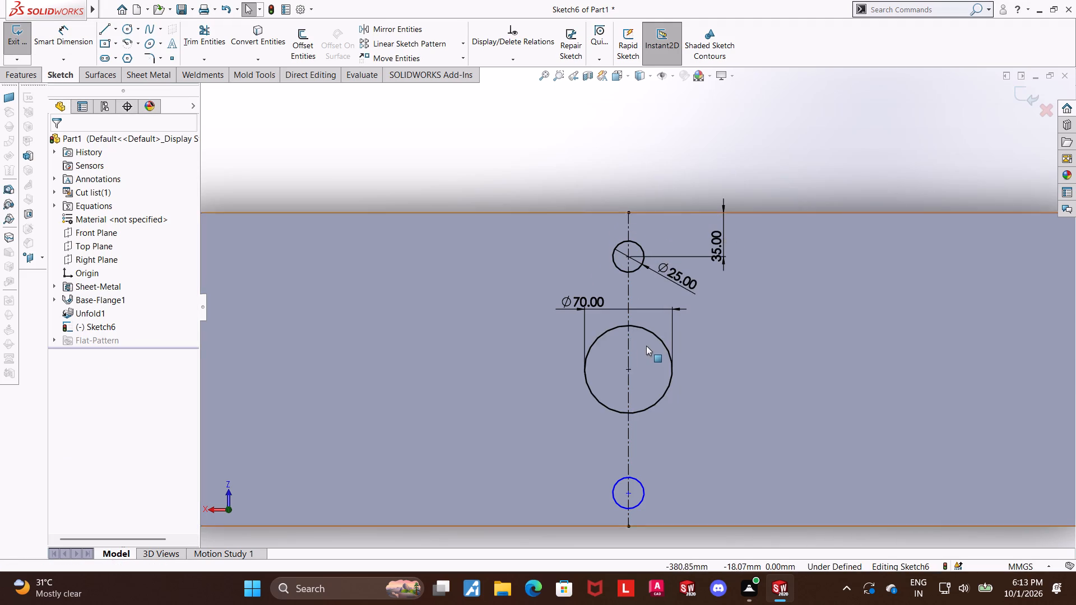
# Dimension the lower small circle's center 35 mm from the sheet's lower edge and leave the dimension command.
pyautogui.scroll(3, 646, 346)
pyautogui.scroll(-2, 660, 412)
pyautogui.press('Escape')
pyautogui.click(56, 38)
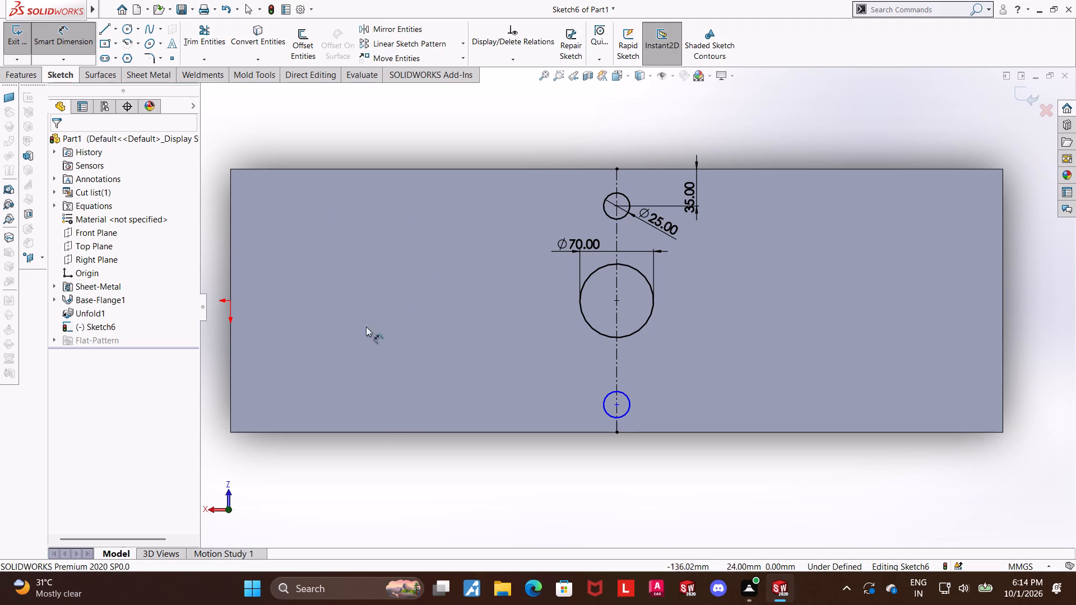
pyautogui.click(614, 405)
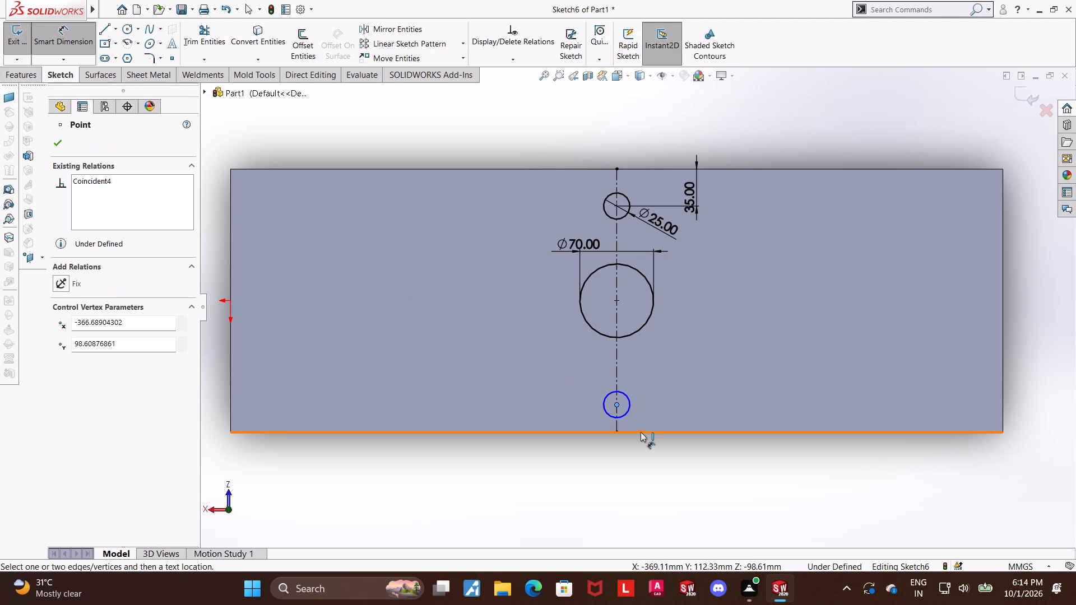
pyautogui.click(641, 432)
pyautogui.click(662, 416)
pyautogui.write('35')
pyautogui.press('Return')
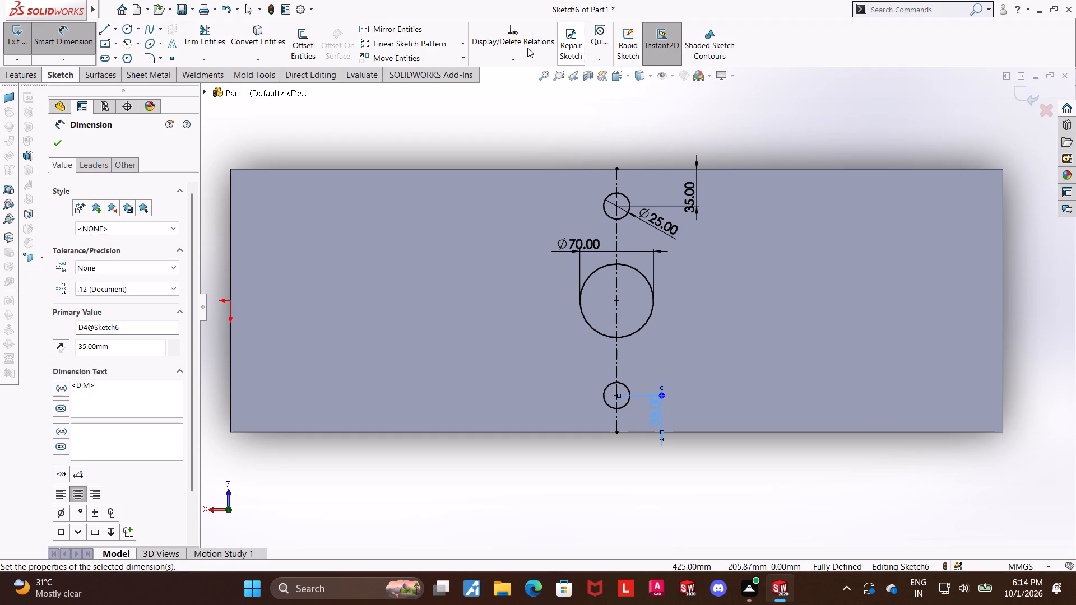
pyautogui.click(395, 95)
pyautogui.click(53, 36)
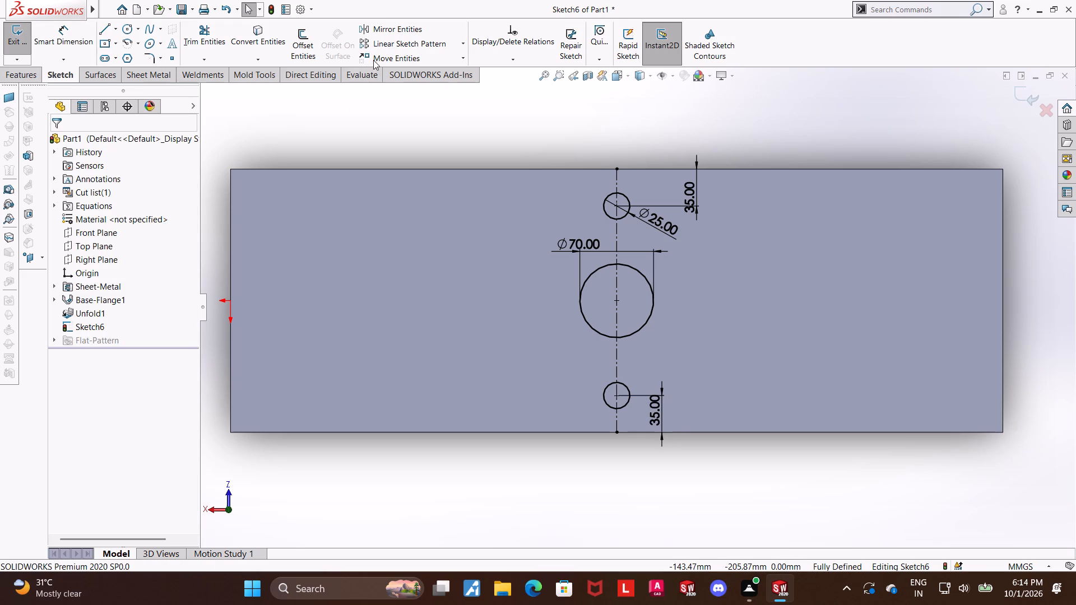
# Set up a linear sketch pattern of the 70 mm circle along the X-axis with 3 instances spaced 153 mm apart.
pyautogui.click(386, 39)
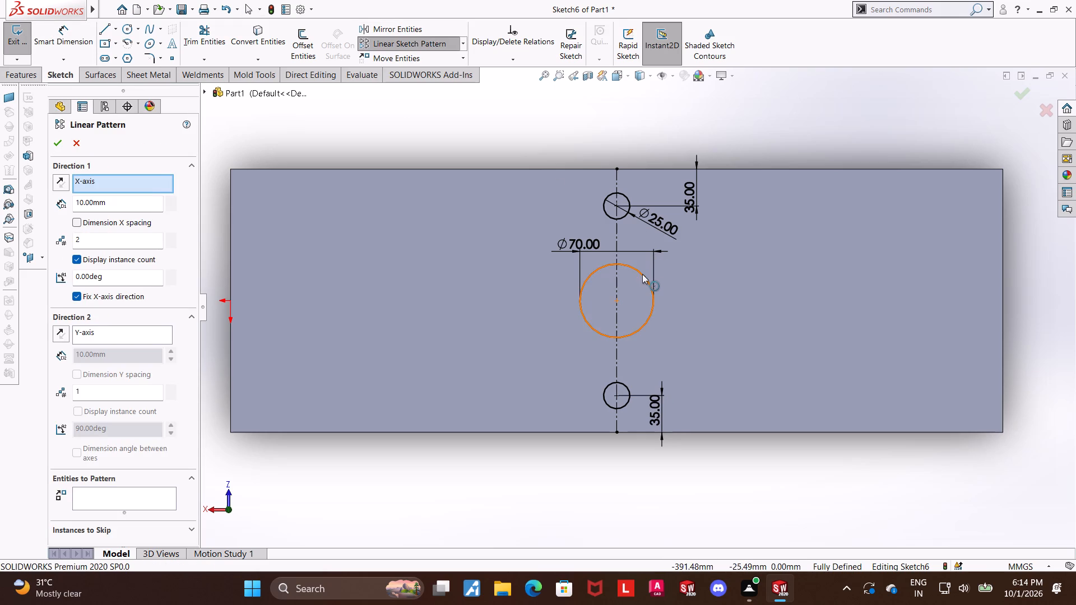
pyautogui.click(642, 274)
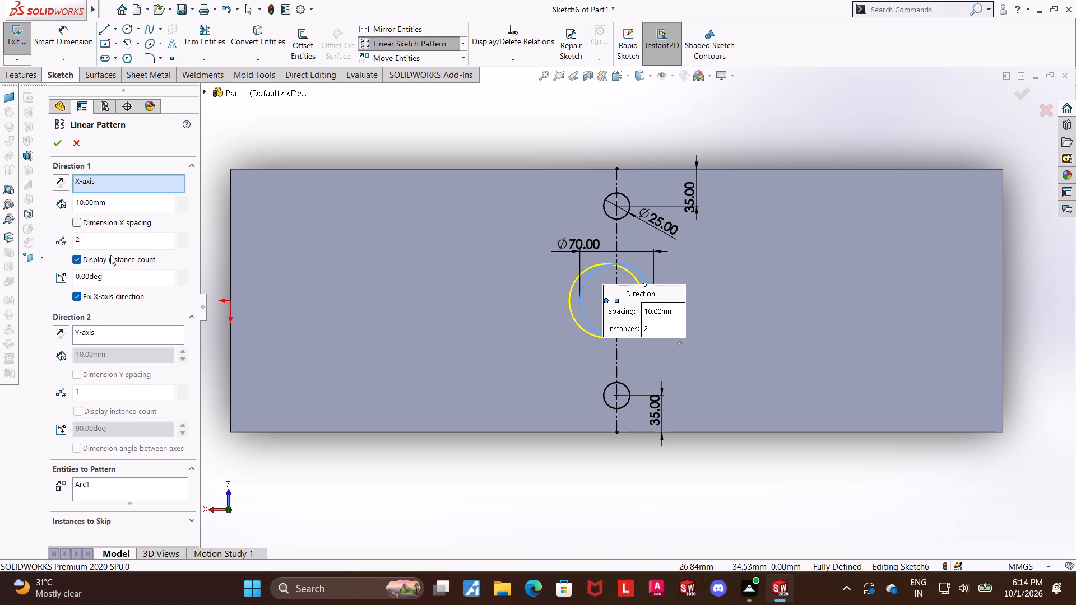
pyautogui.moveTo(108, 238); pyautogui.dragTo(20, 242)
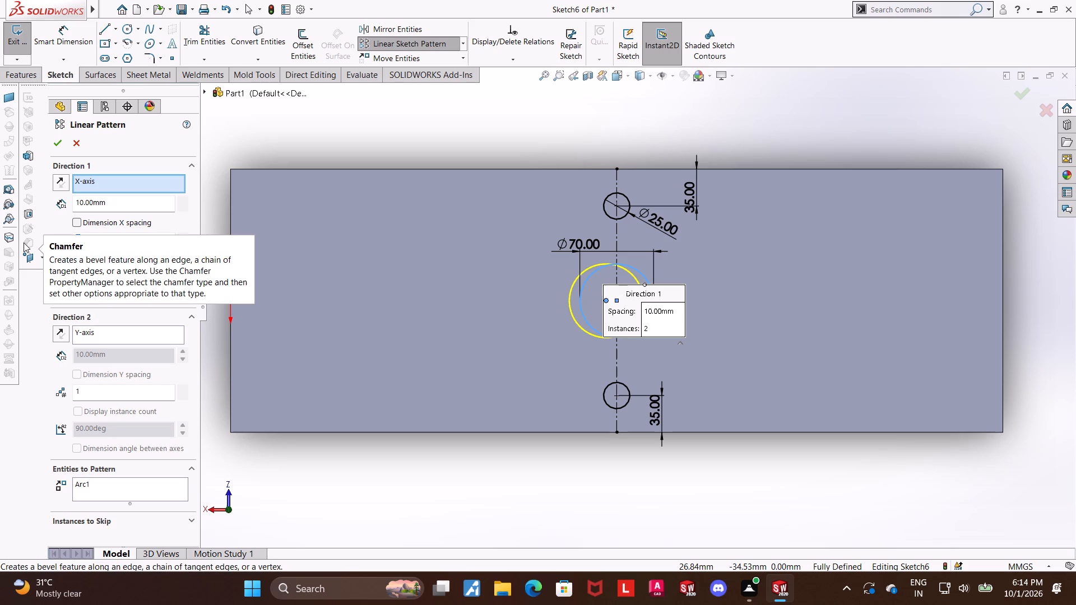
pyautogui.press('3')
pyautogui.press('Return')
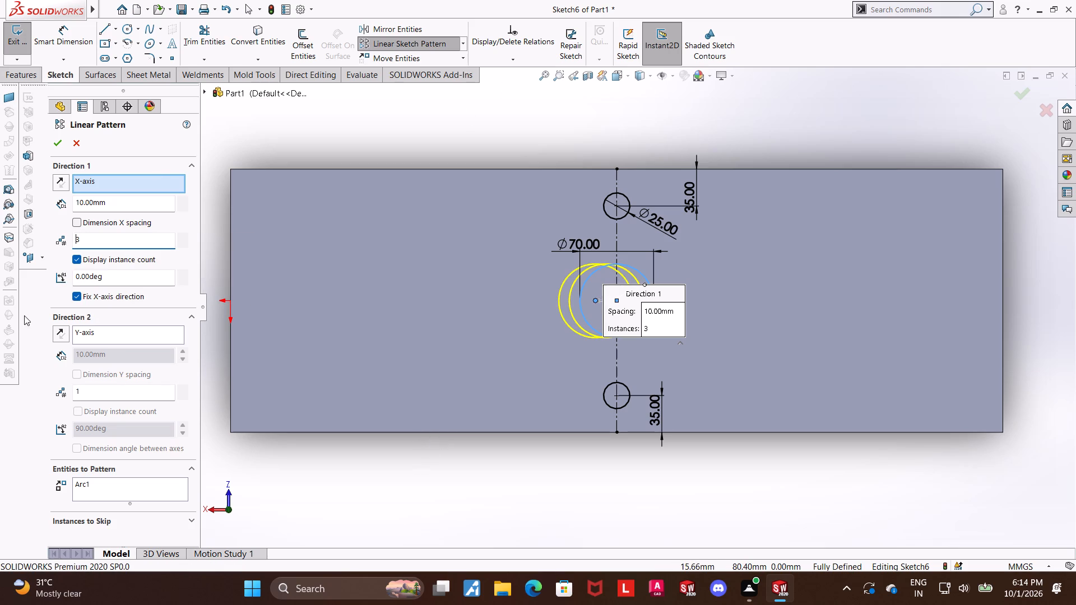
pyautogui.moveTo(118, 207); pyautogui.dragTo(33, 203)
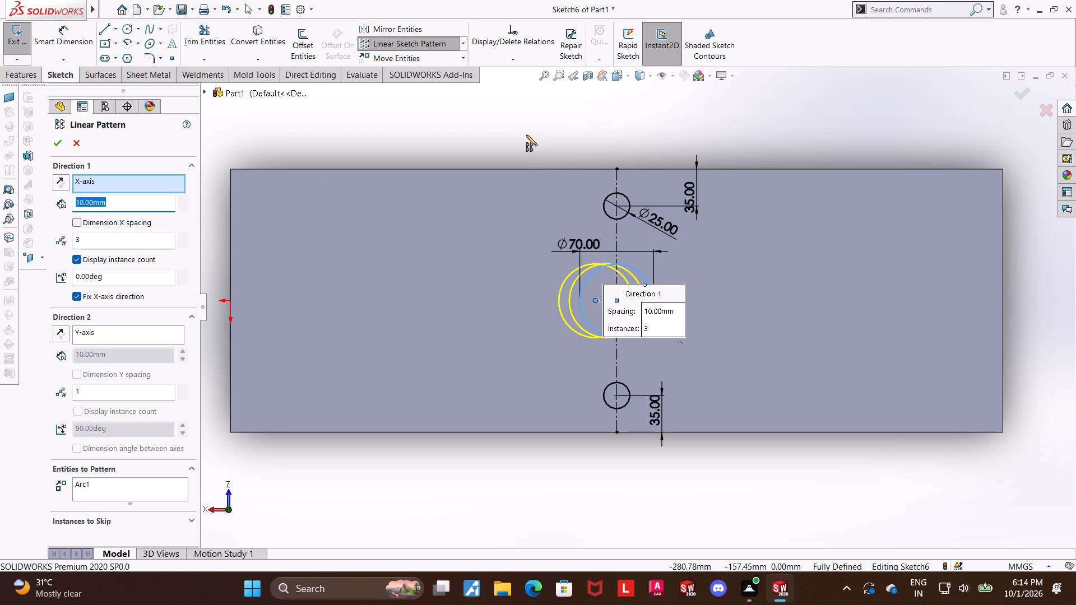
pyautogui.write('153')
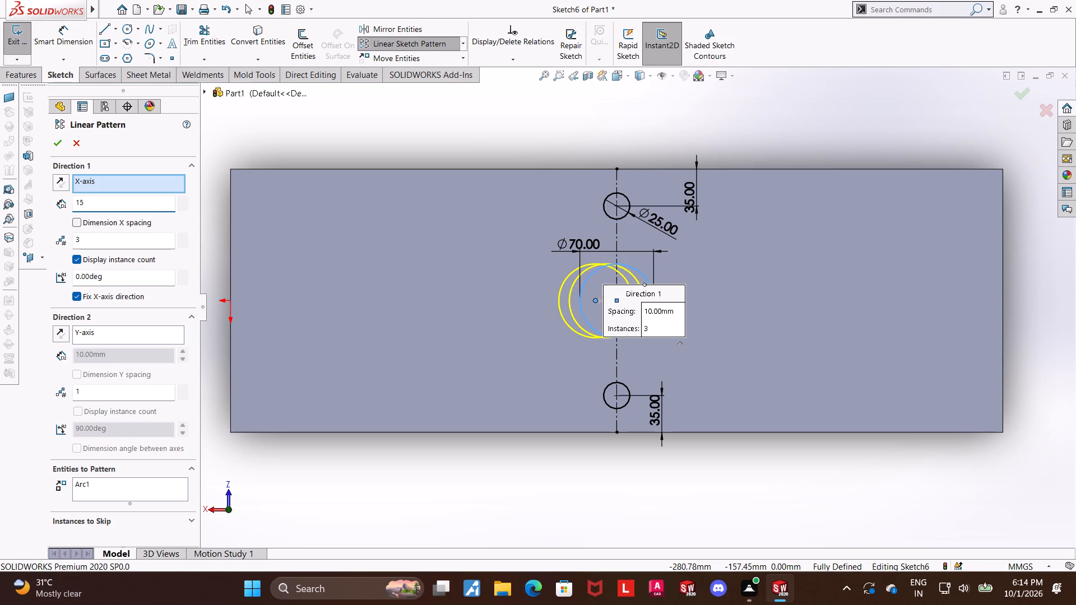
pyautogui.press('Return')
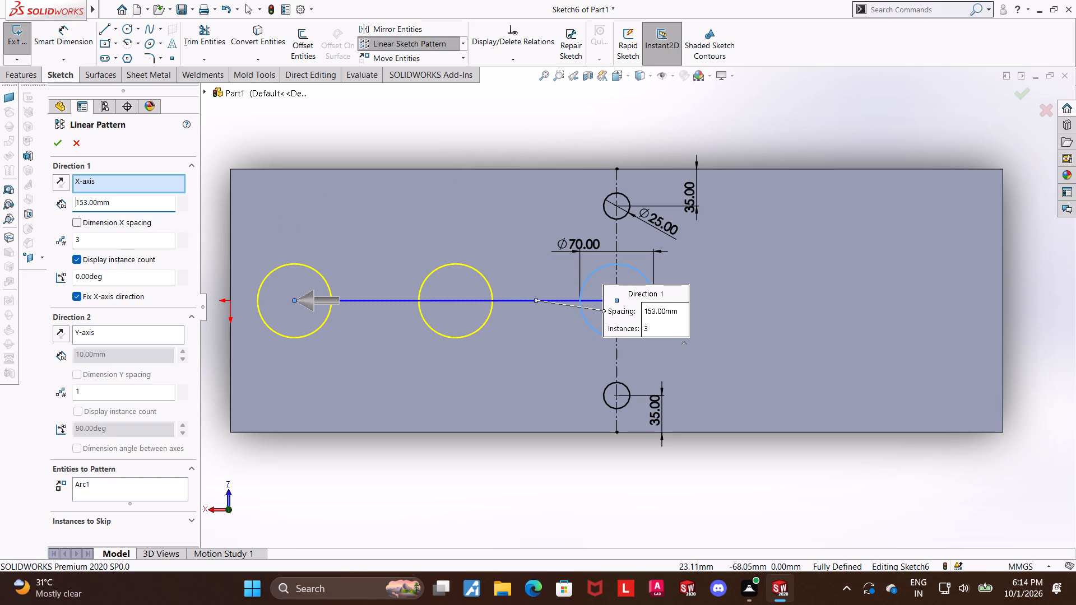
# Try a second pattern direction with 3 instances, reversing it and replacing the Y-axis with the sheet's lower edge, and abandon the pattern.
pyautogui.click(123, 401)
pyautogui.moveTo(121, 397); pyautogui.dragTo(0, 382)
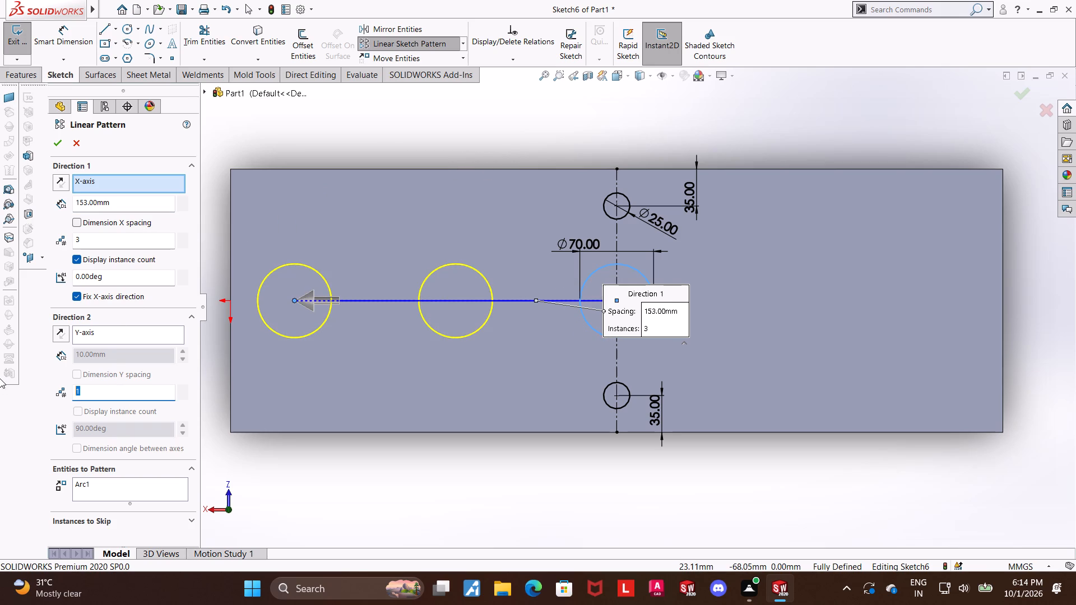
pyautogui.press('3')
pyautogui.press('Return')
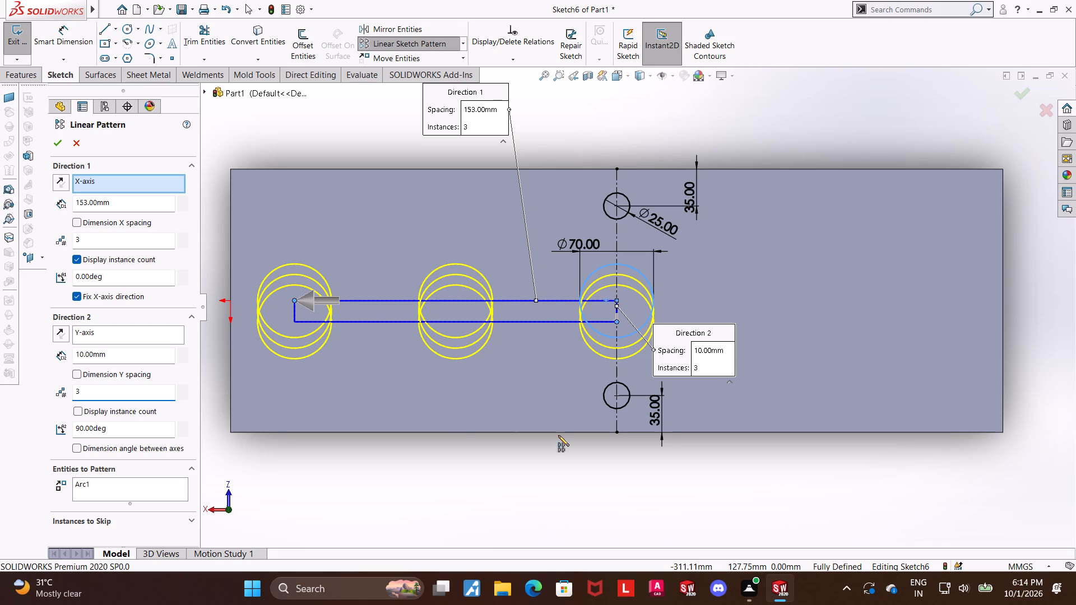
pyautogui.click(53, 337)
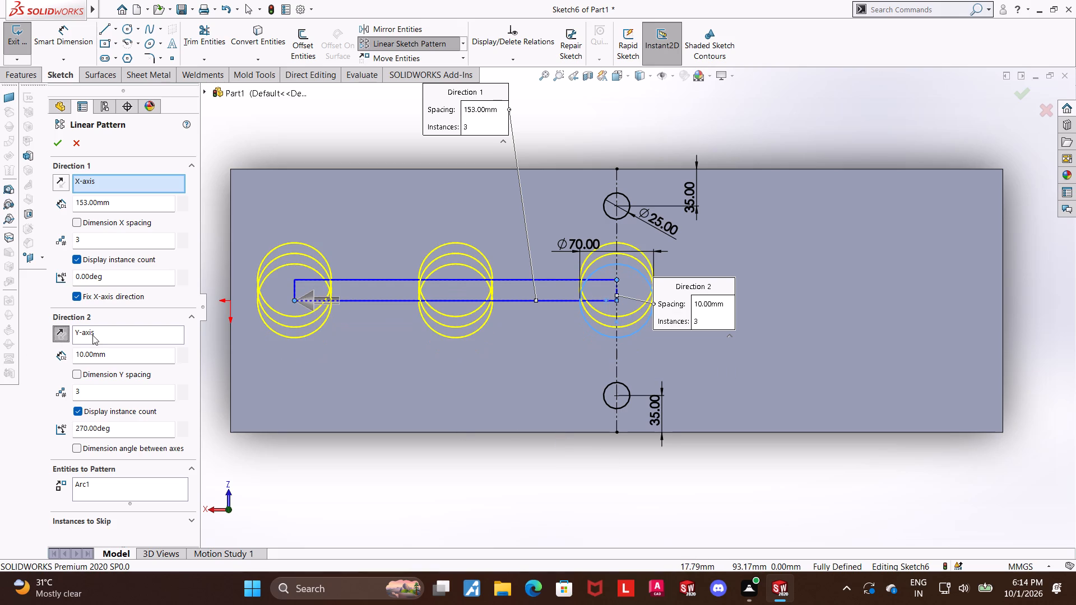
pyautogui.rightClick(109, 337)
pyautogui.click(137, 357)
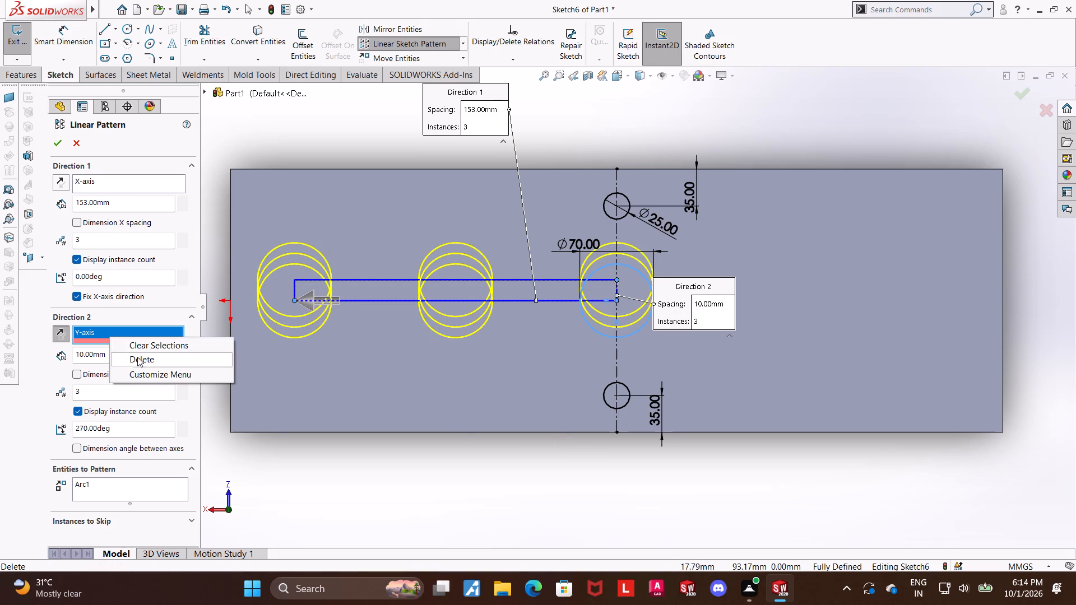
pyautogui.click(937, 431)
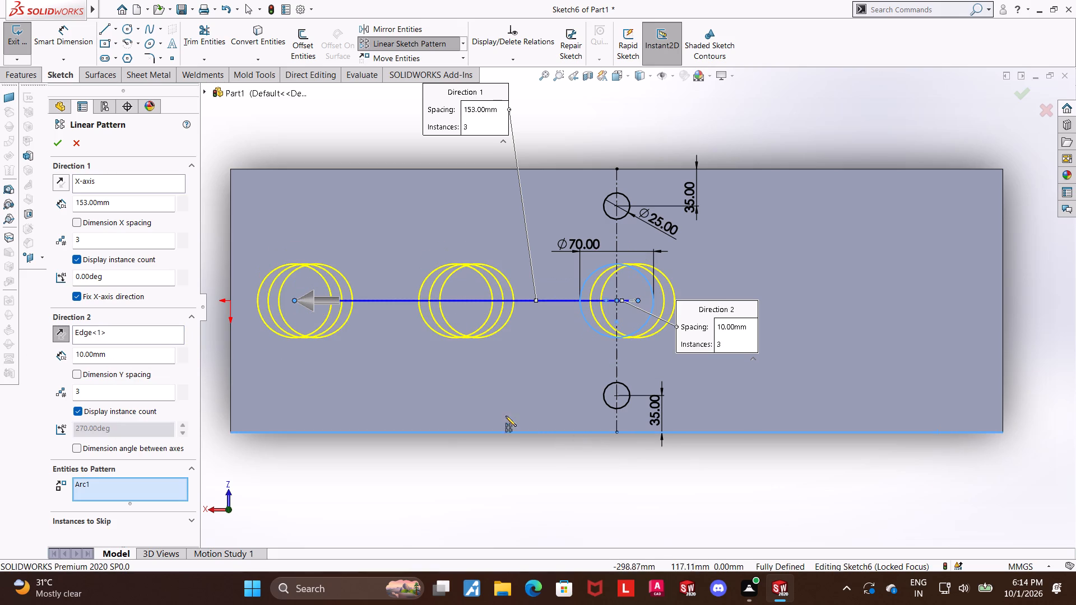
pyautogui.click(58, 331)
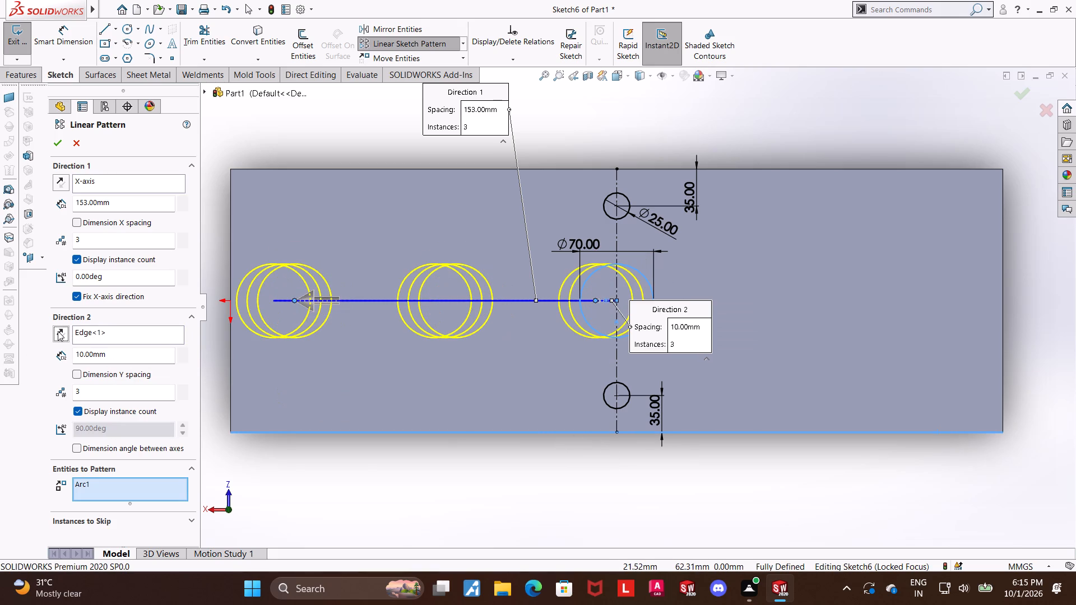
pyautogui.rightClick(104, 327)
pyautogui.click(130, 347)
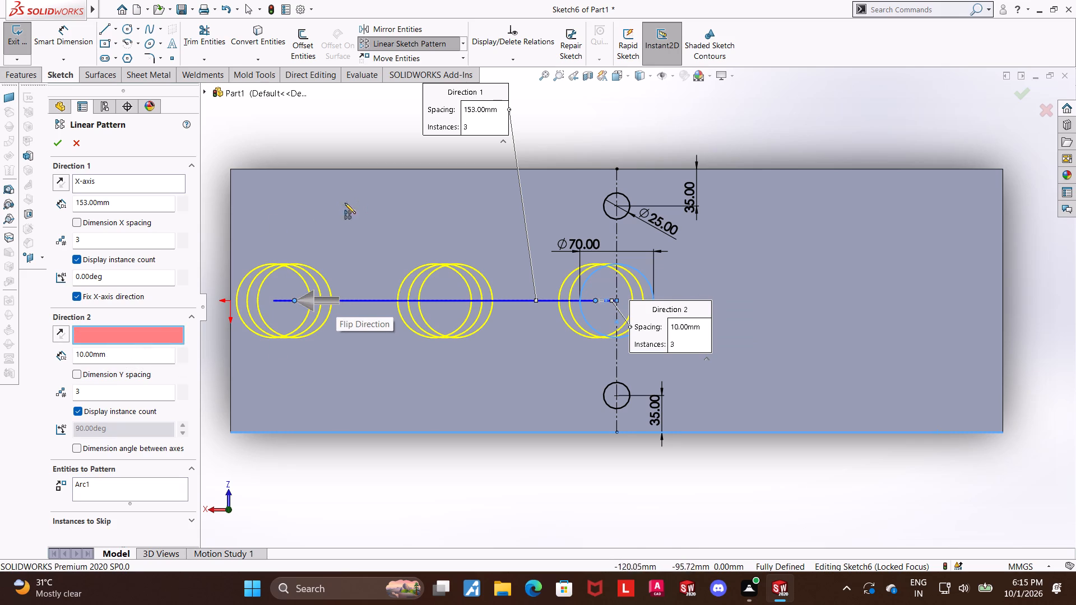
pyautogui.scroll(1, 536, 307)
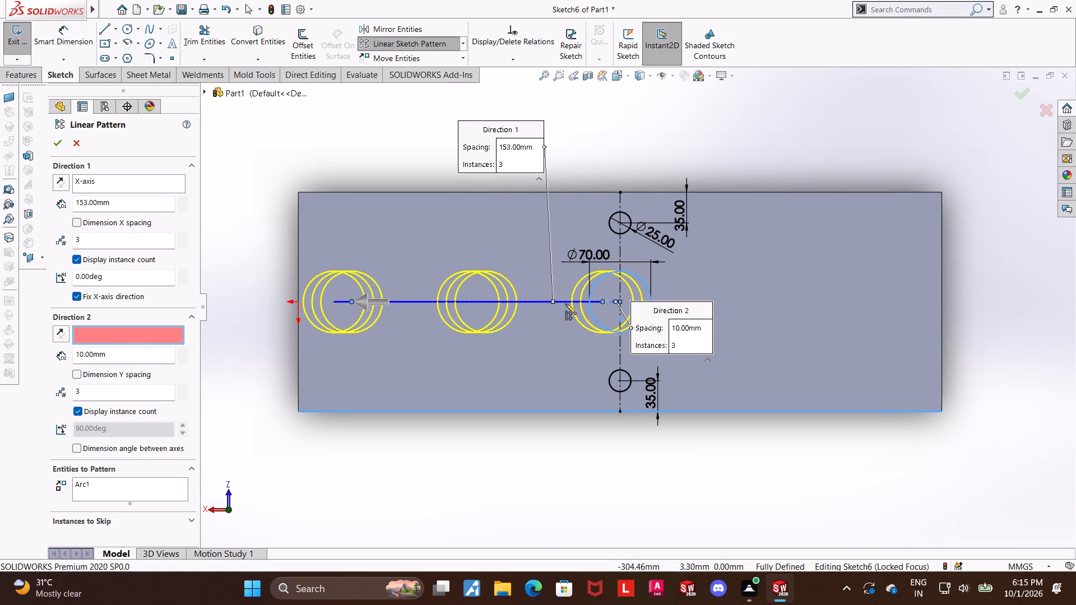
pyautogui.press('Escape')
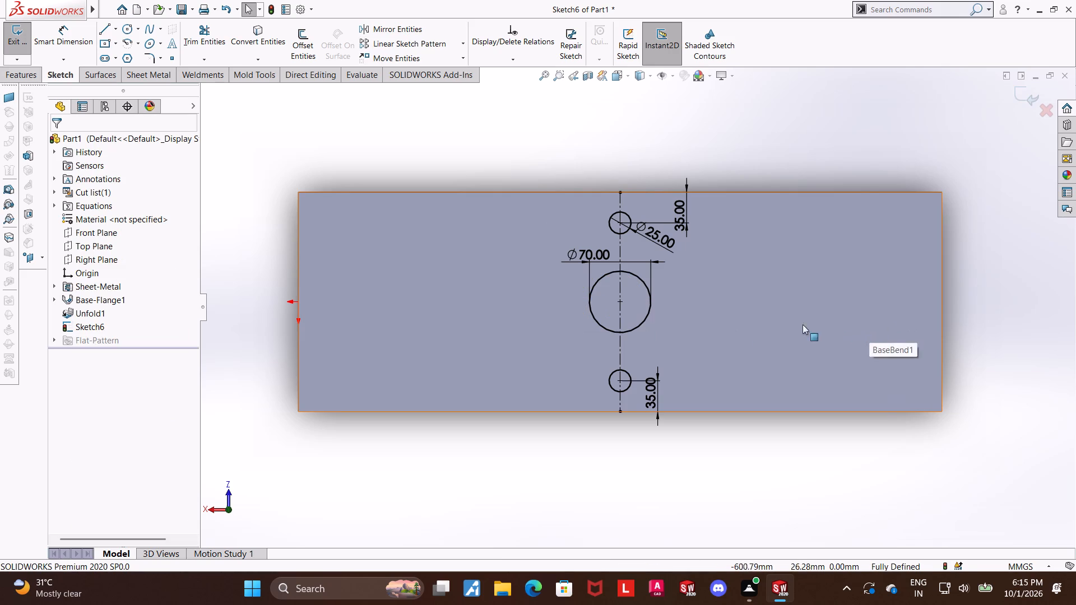
# Create a linear sketch pattern of the 70 mm circle along the X-axis with 3 instances spaced 153 mm apart.
pyautogui.click(421, 39)
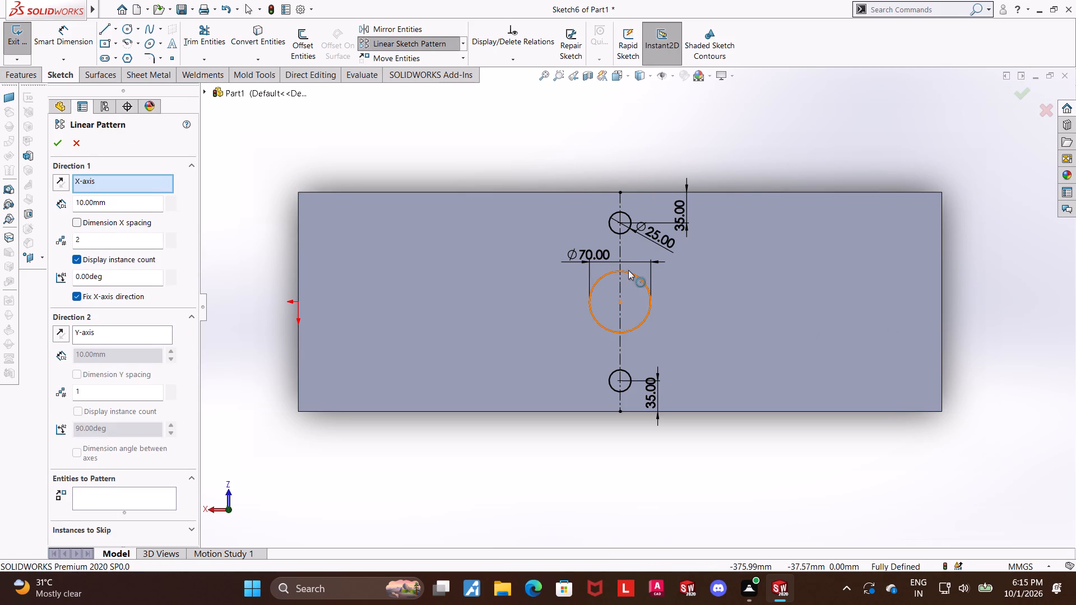
pyautogui.click(628, 270)
pyautogui.moveTo(103, 236); pyautogui.dragTo(15, 243)
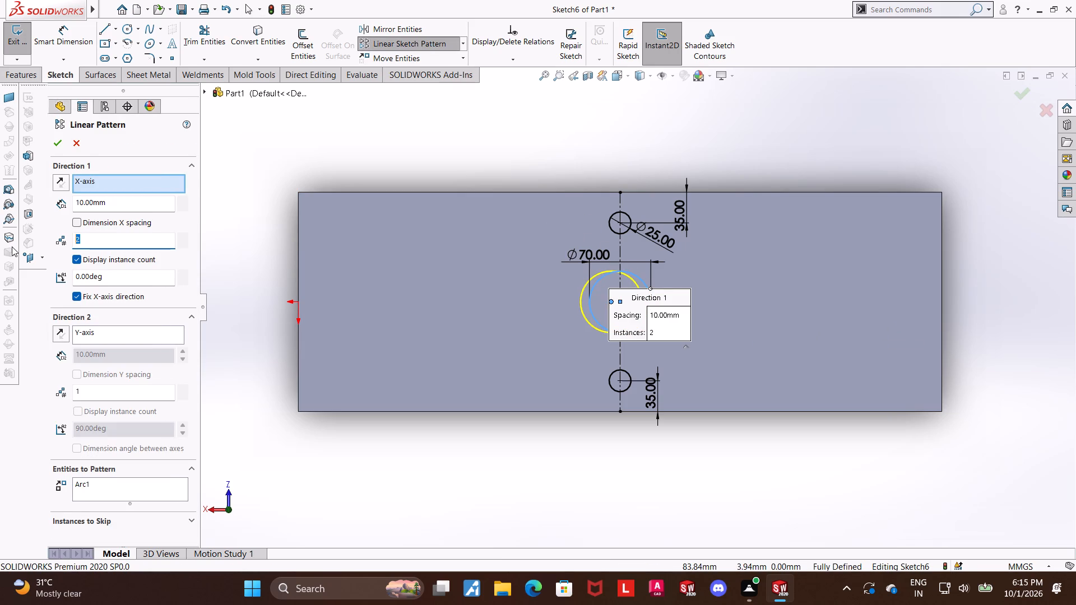
pyautogui.press('3')
pyautogui.press('Return')
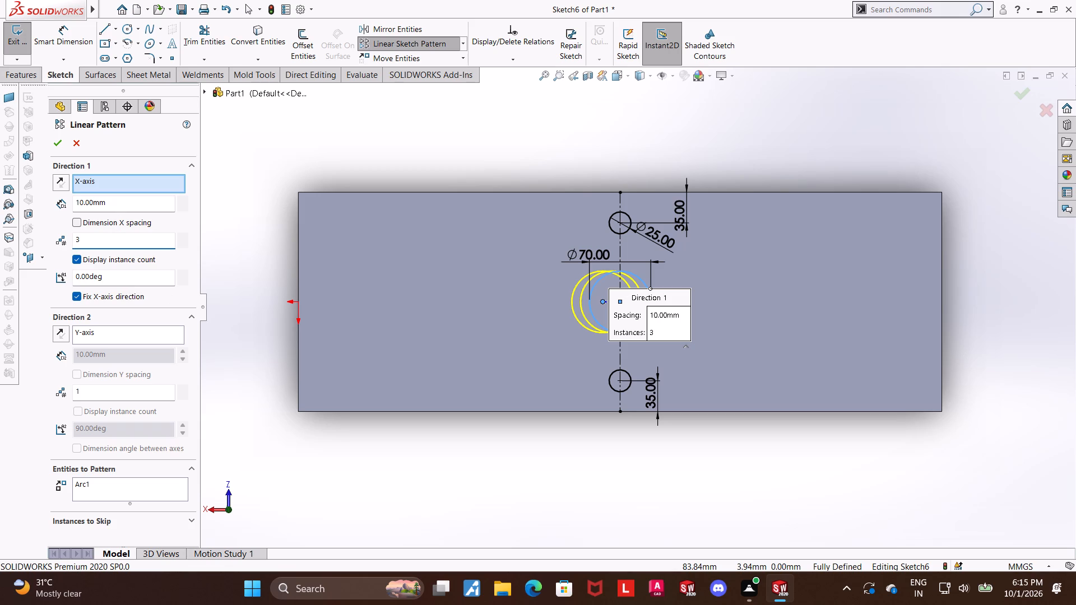
pyautogui.moveTo(116, 204); pyautogui.dragTo(0, 196)
pyautogui.press('1')
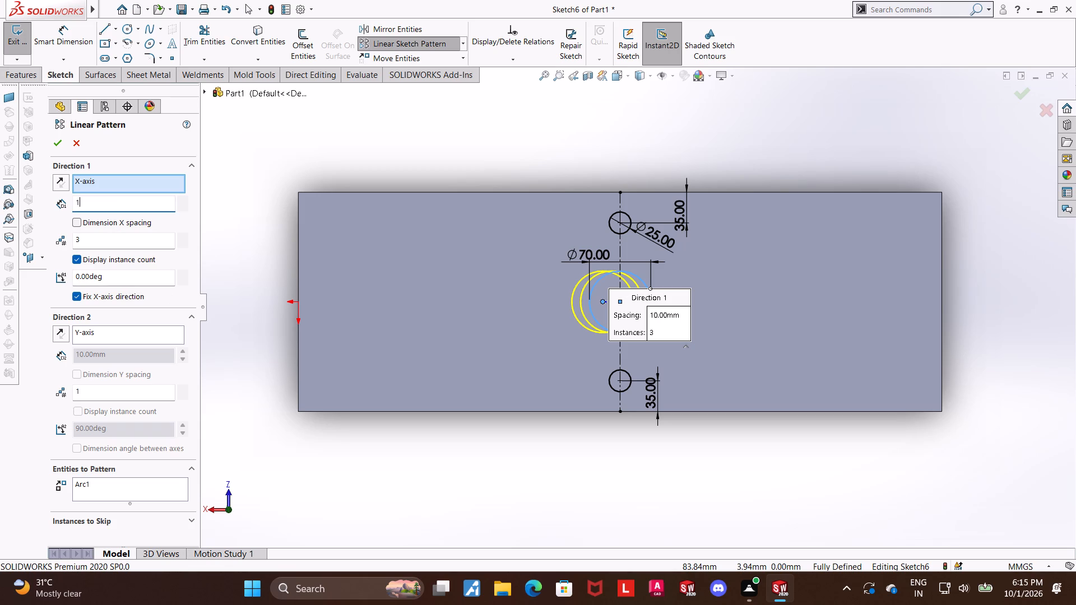
pyautogui.write('53')
pyautogui.press('Return')
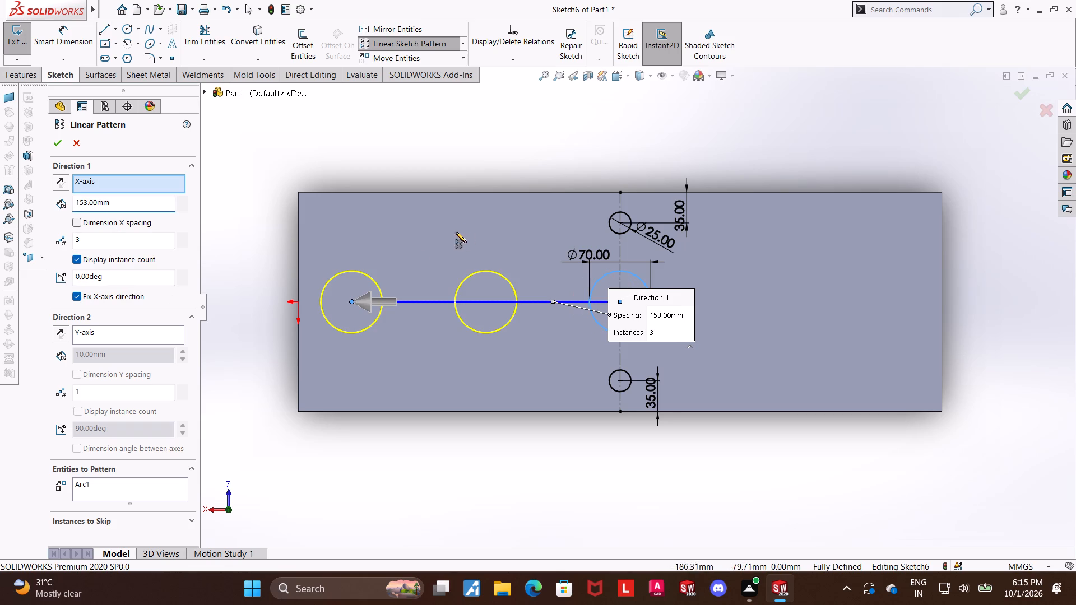
pyautogui.click(383, 161)
pyautogui.click(55, 147)
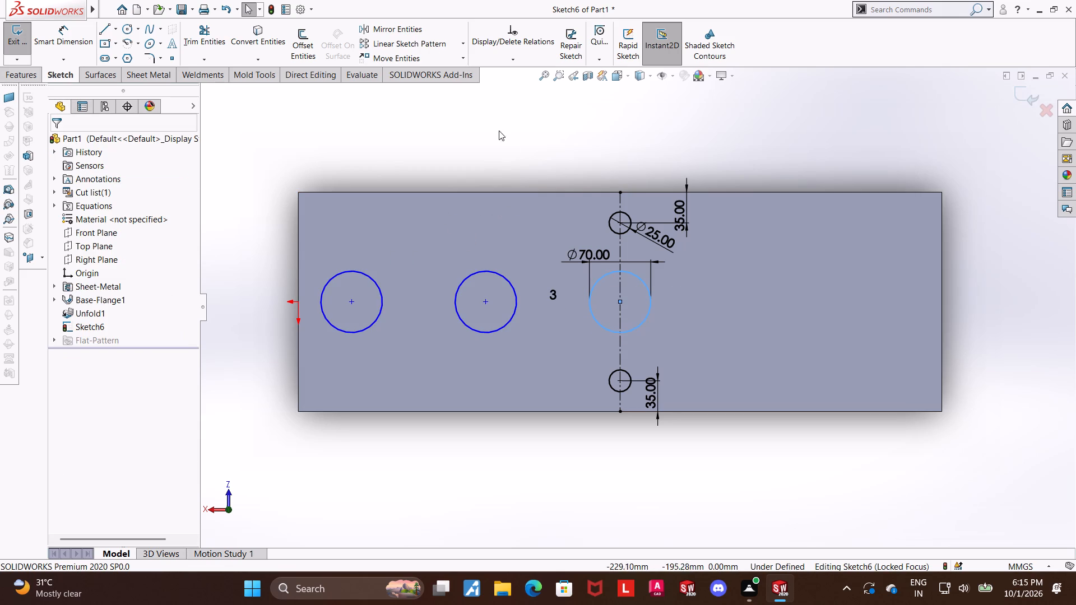
pyautogui.click(440, 59)
pyautogui.press('Escape')
# Mirror the two patterned 70 mm circles about the sheet's vertical centerline.
pyautogui.click(405, 35)
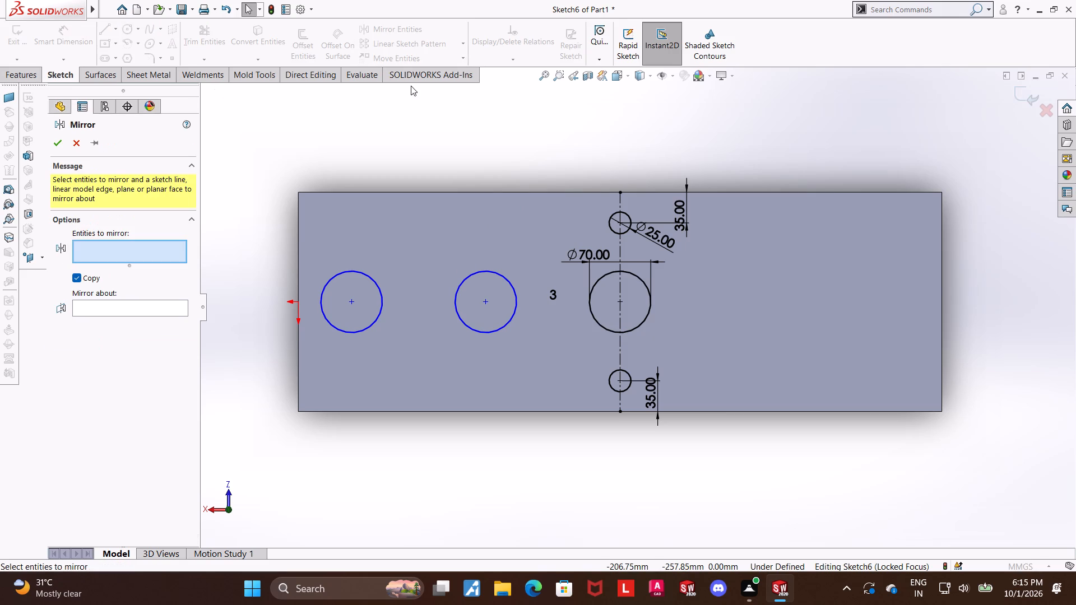
pyautogui.click(477, 272)
pyautogui.click(359, 276)
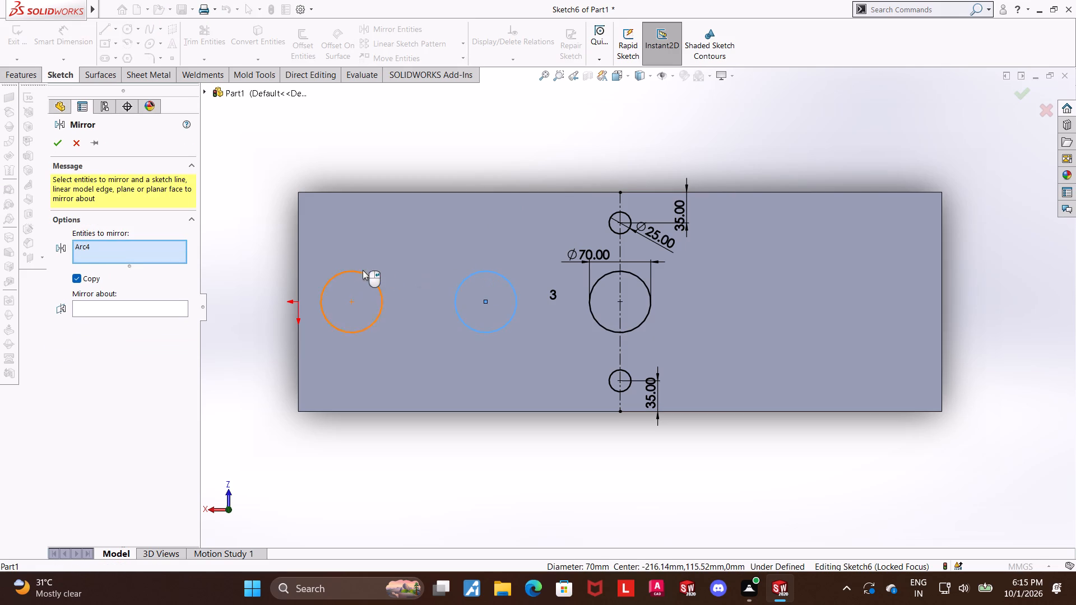
pyautogui.click(363, 270)
pyautogui.click(87, 321)
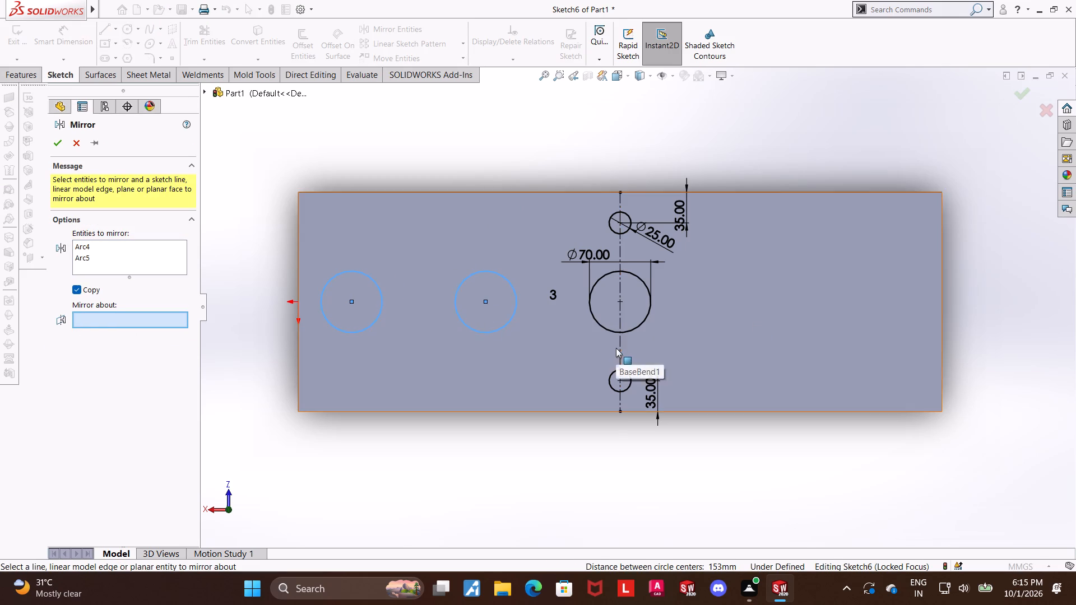
pyautogui.doubleClick(616, 348)
pyautogui.click(58, 146)
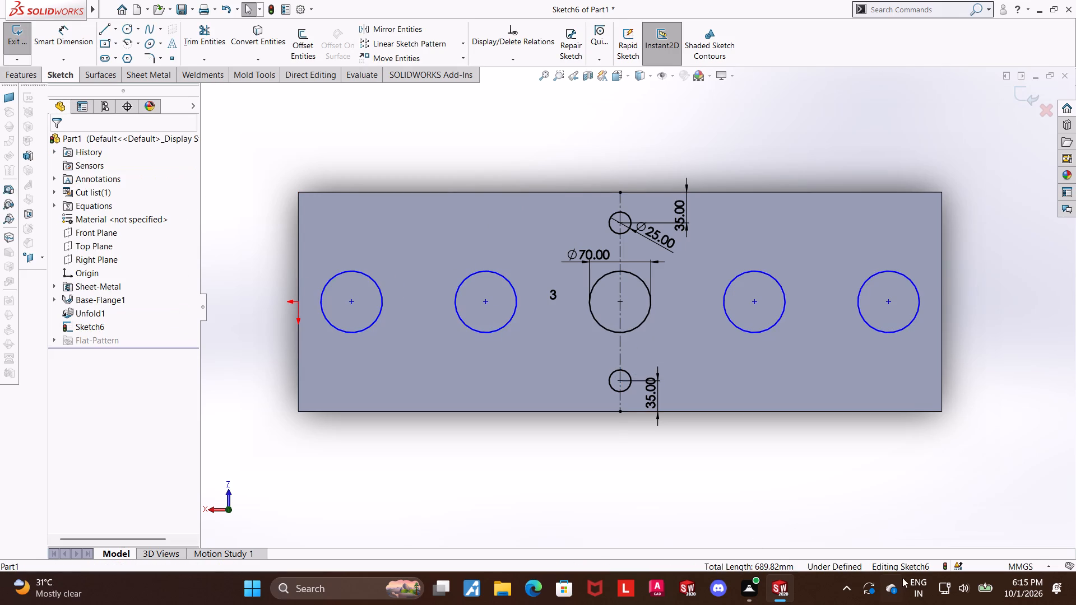
pyautogui.click(840, 474)
# Dimension the distance between the centers of the two leftmost 70 mm circles above the sheet.
pyautogui.click(63, 33)
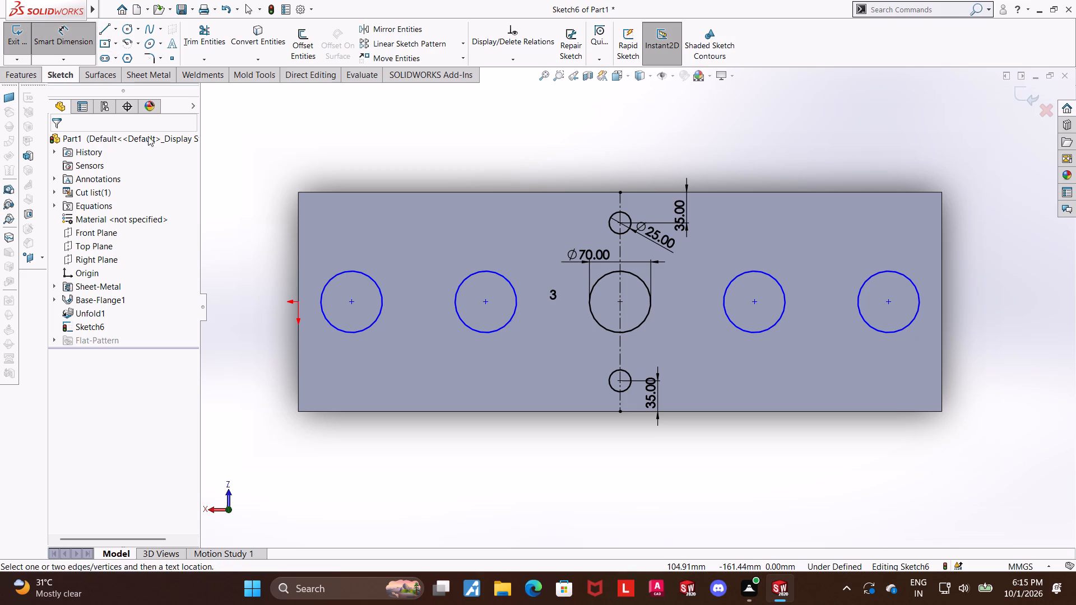
pyautogui.click(351, 304)
pyautogui.click(485, 300)
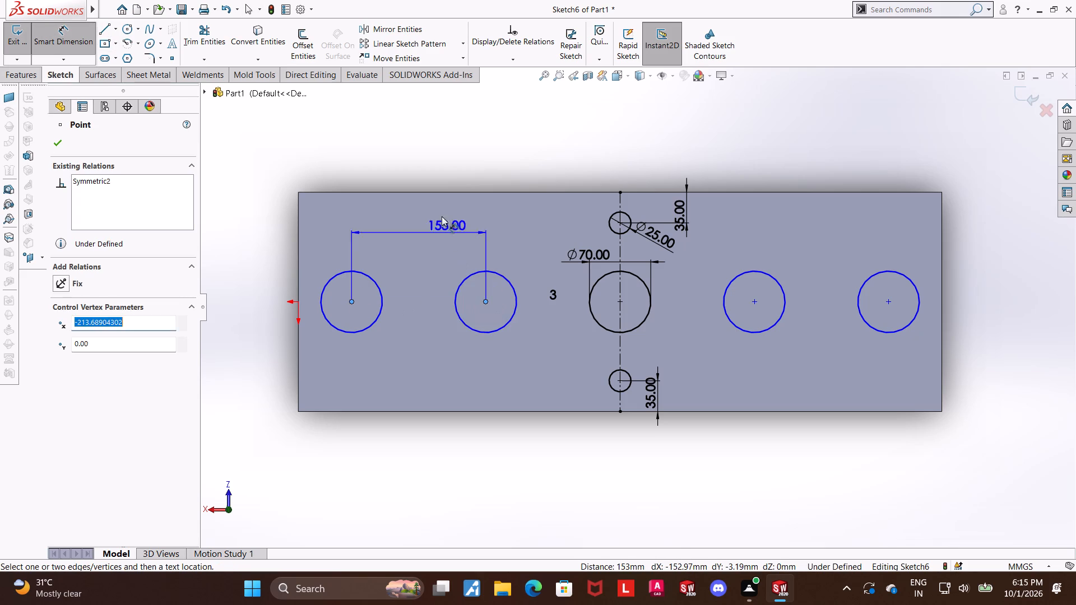
pyautogui.click(427, 157)
pyautogui.click(382, 138)
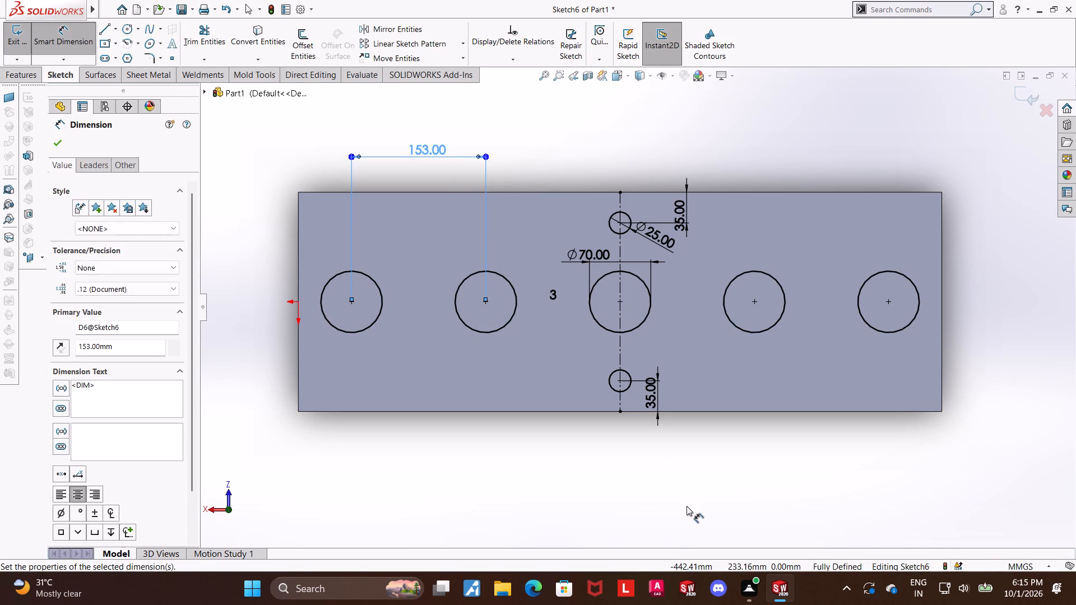
pyautogui.click(686, 494)
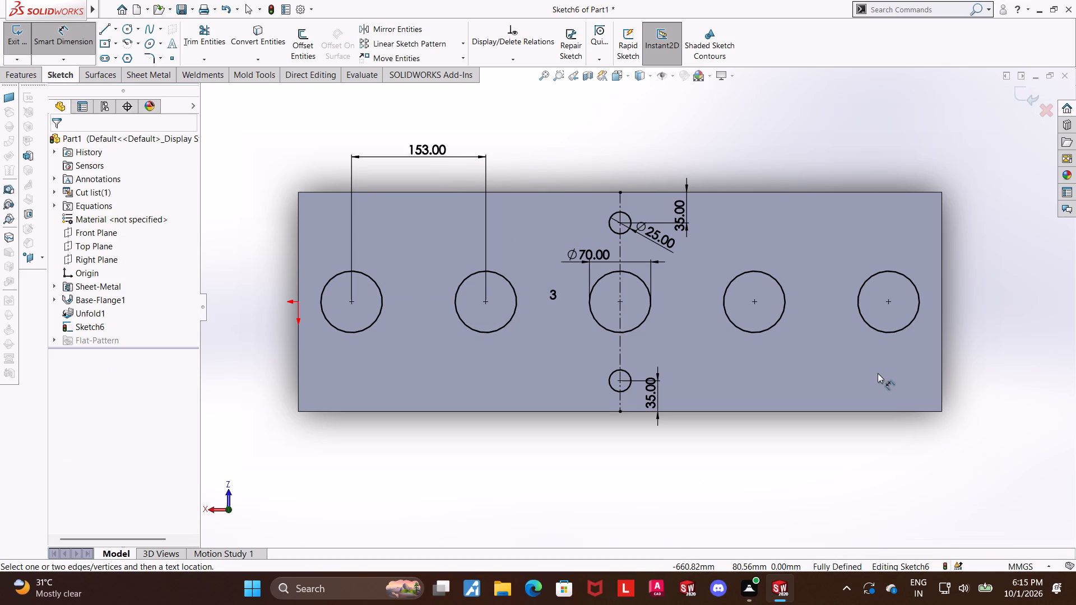
# Start a linear sketch pattern of the upper 25 mm circle along the X-axis with 13 instances.
pyautogui.scroll(1, 878, 373)
pyautogui.scroll(-1, 699, 325)
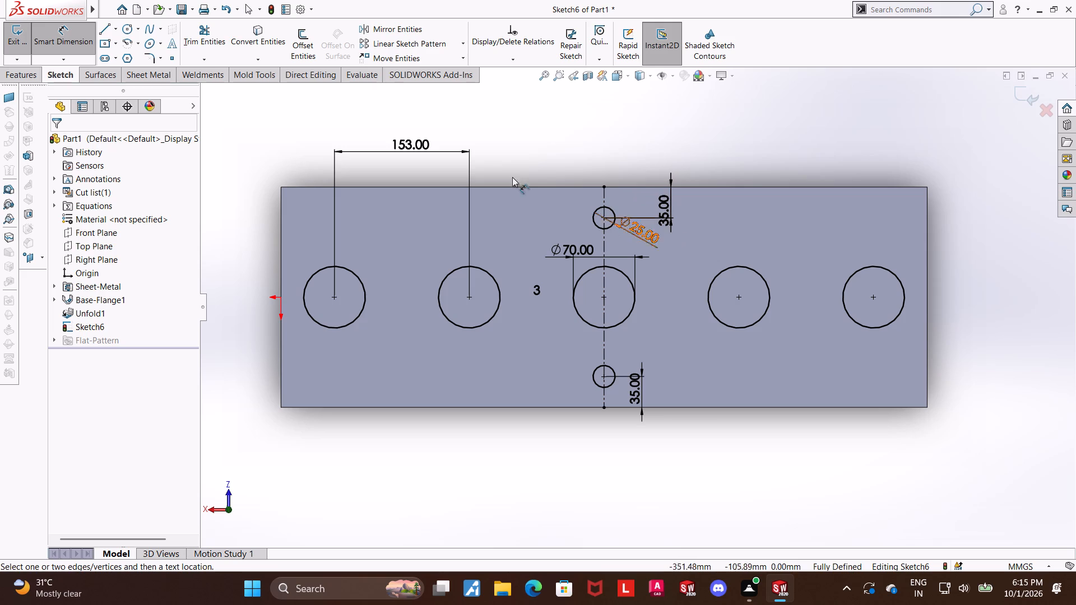
pyautogui.click(390, 40)
pyautogui.click(613, 216)
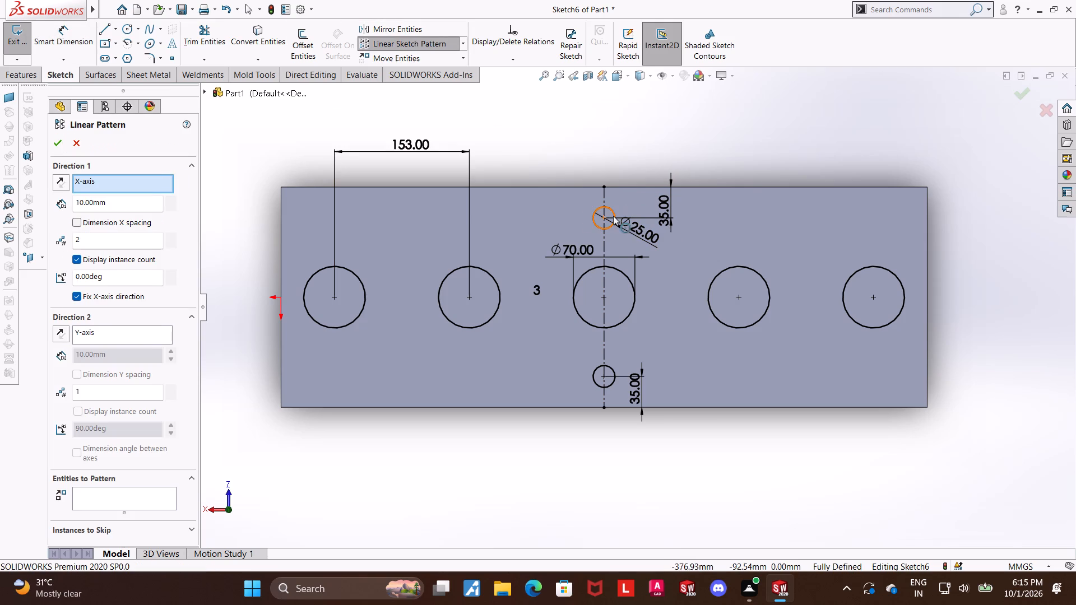
pyautogui.moveTo(109, 240); pyautogui.dragTo(21, 243)
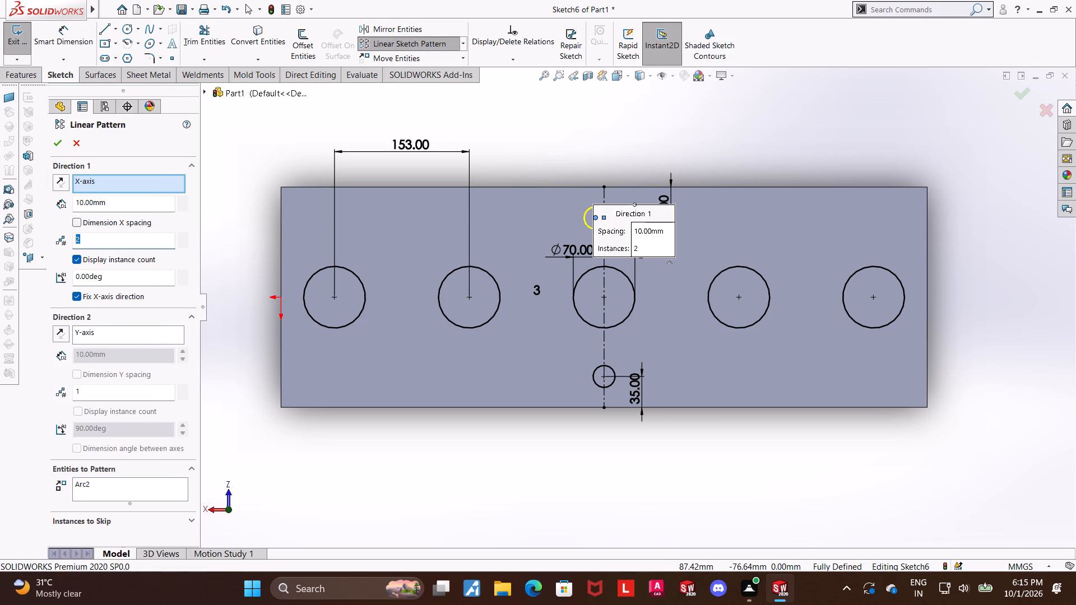
pyautogui.moveTo(21, 243); pyautogui.dragTo(0, 243)
pyautogui.write('13')
pyautogui.press('Return')
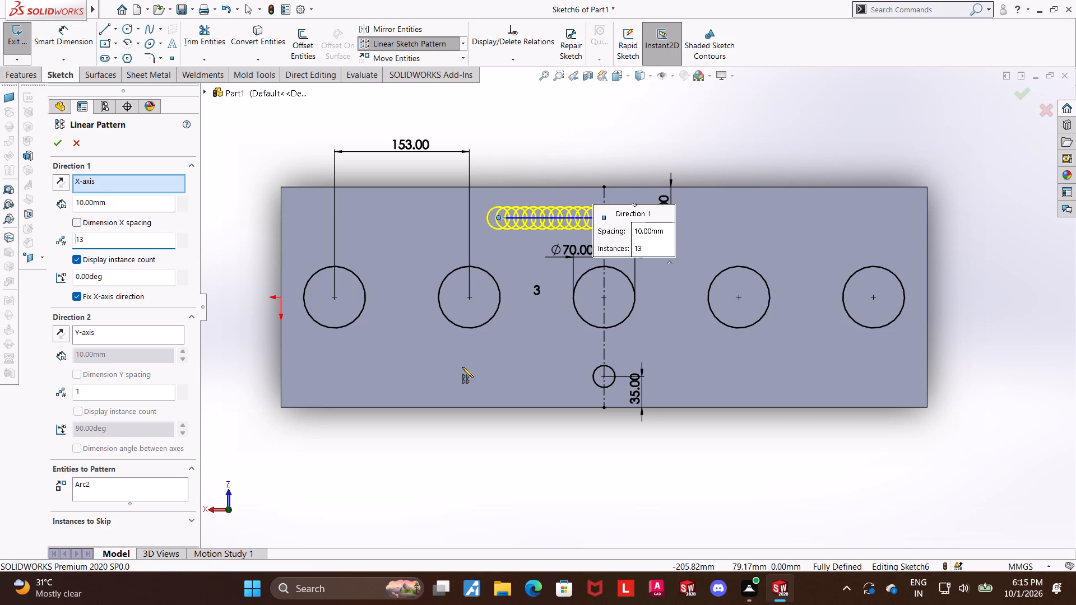
# Set the 25 mm circle pattern's first direction to 7 instances spaced 58 mm apart.
pyautogui.moveTo(116, 234); pyautogui.dragTo(3, 239)
pyautogui.press('BackSpace')
pyautogui.press('7')
pyautogui.press('Return')
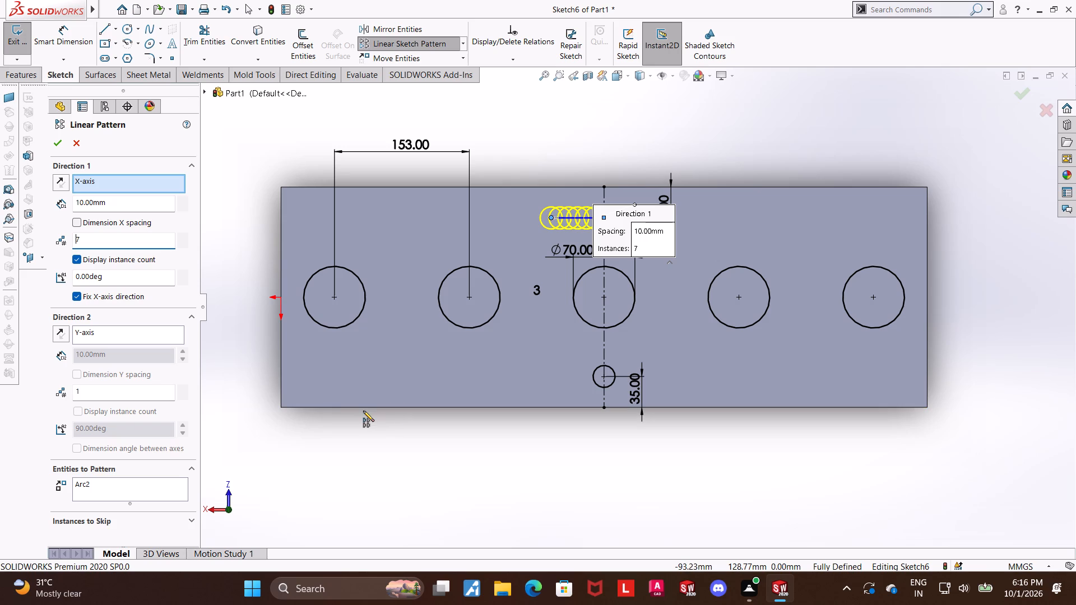
pyautogui.moveTo(116, 204); pyautogui.dragTo(43, 198)
pyautogui.write('58')
pyautogui.press('Return')
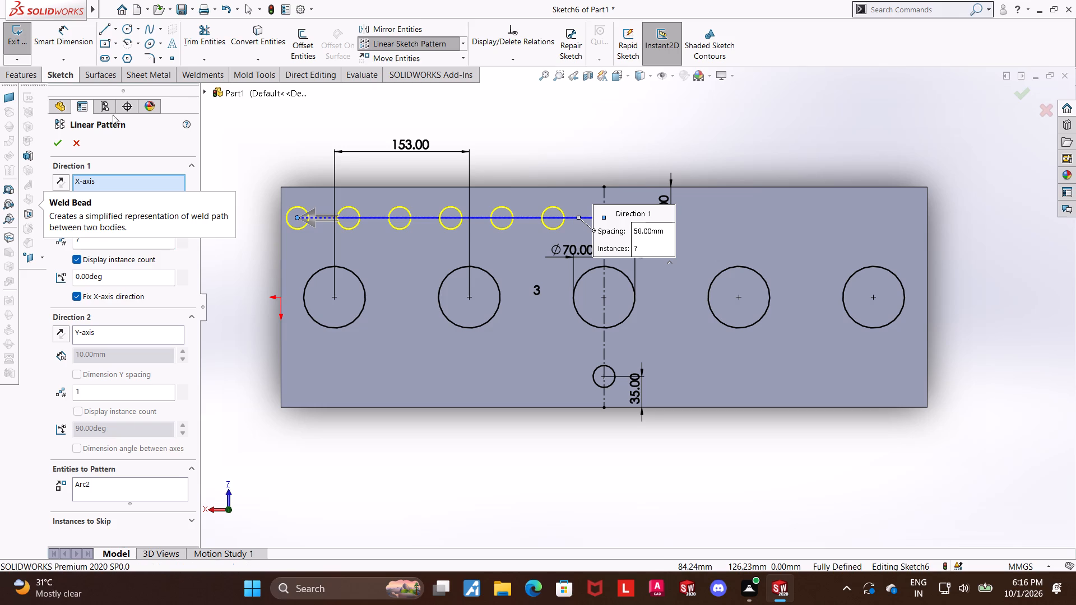
# Add the lower 25 mm circle to the entities being patterned.
pyautogui.click(131, 492)
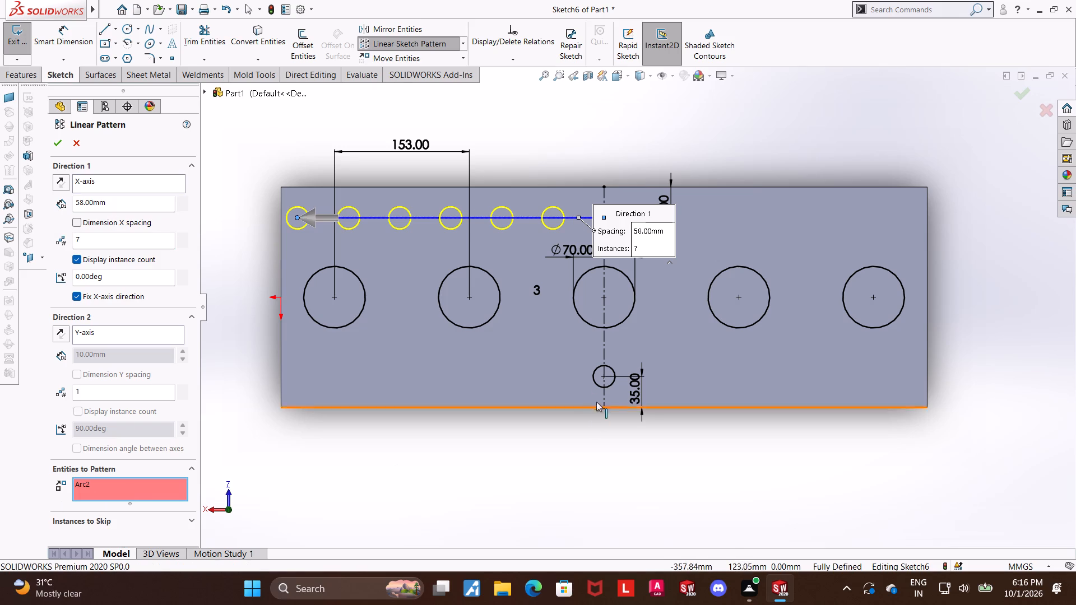
pyautogui.click(594, 381)
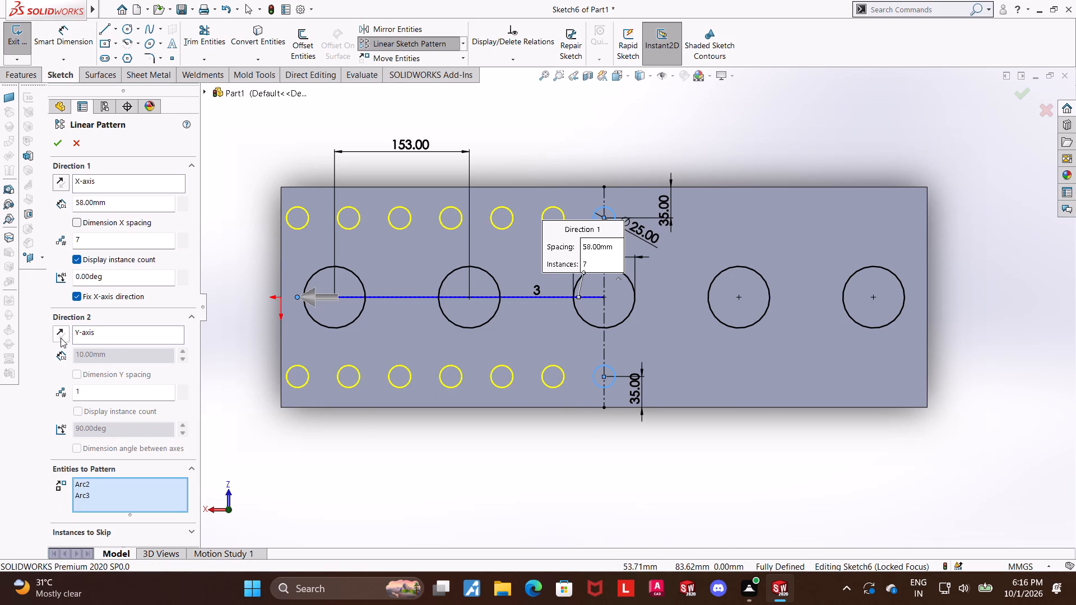
# Replace the pattern's second direction, the Y-axis, with the sheet's lower edge and set 7 instances for it.
pyautogui.rightClick(109, 334)
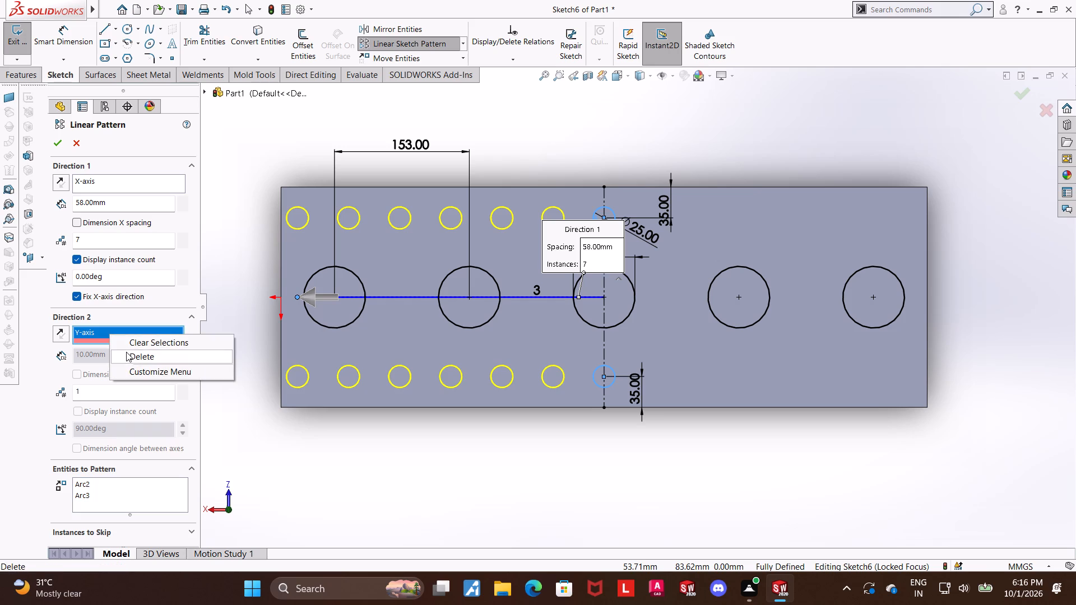
pyautogui.click(126, 352)
pyautogui.click(748, 407)
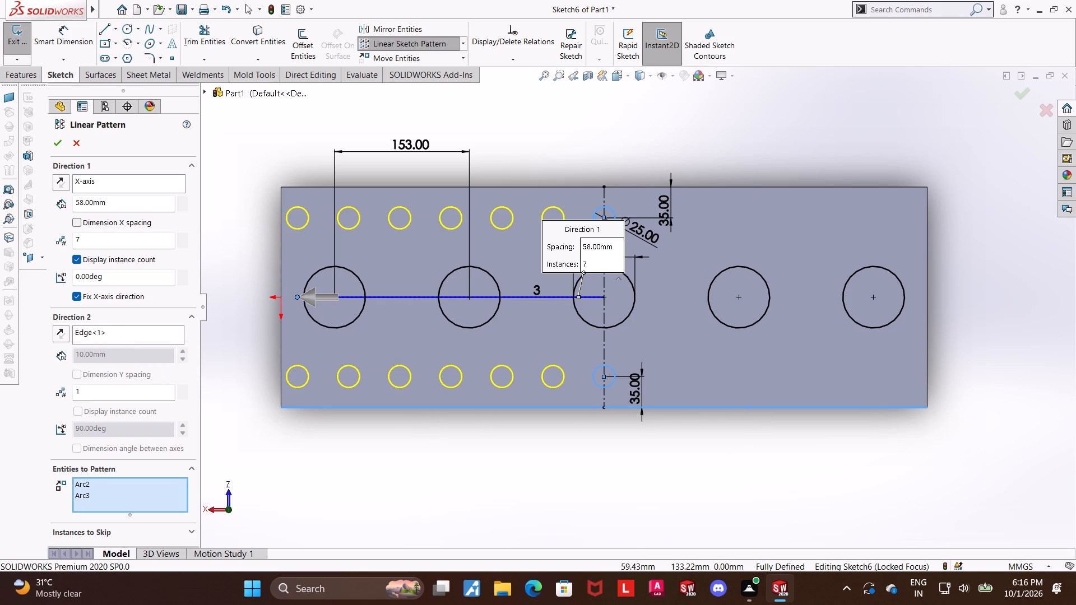
pyautogui.moveTo(106, 389); pyautogui.dragTo(0, 392)
pyautogui.press('7')
pyautogui.press('Return')
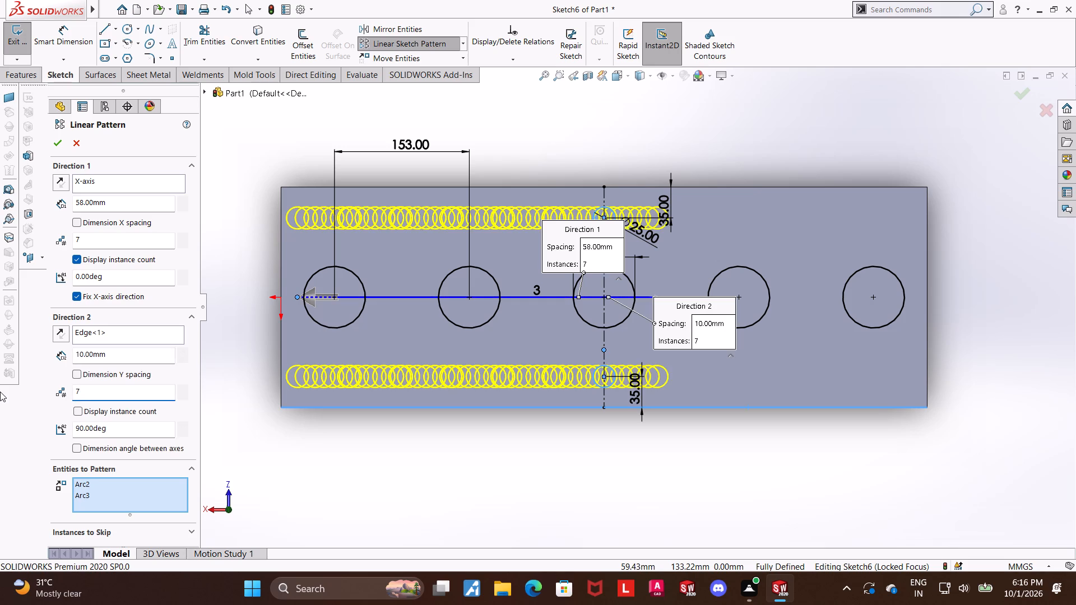
# Reverse the pattern's second direction and set its spacing to 58 mm.
pyautogui.click(61, 334)
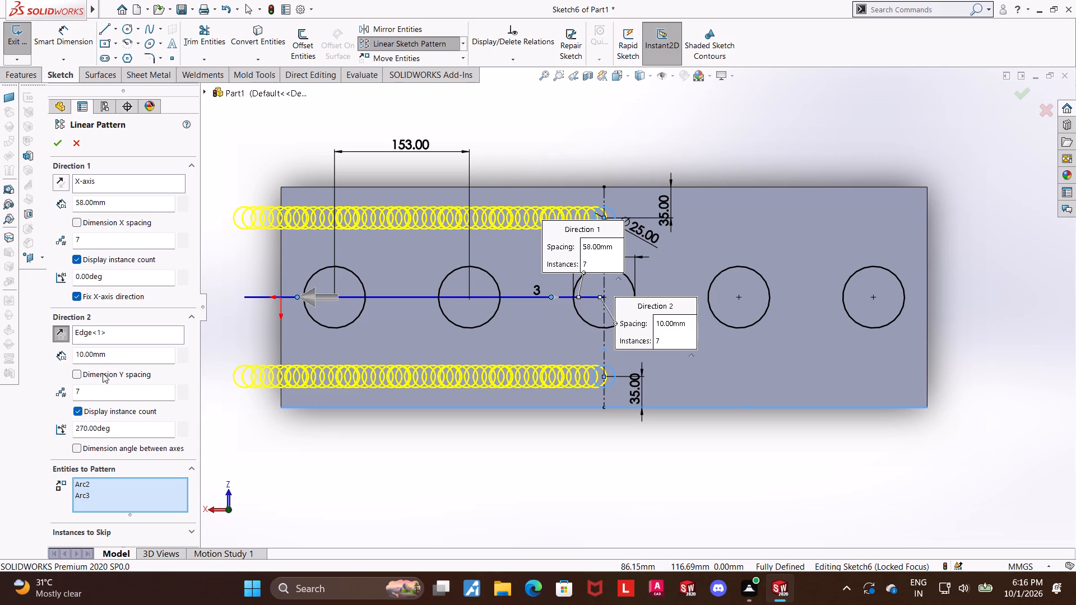
pyautogui.moveTo(116, 357); pyautogui.dragTo(0, 352)
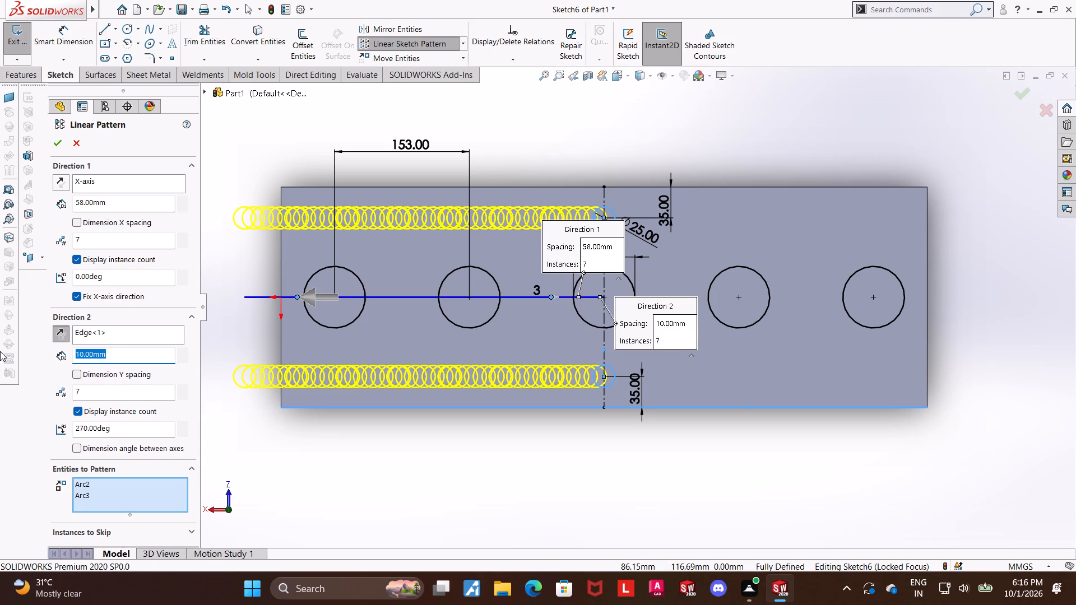
pyautogui.write('58')
pyautogui.press('Return')
pyautogui.scroll(2, 443, 374)
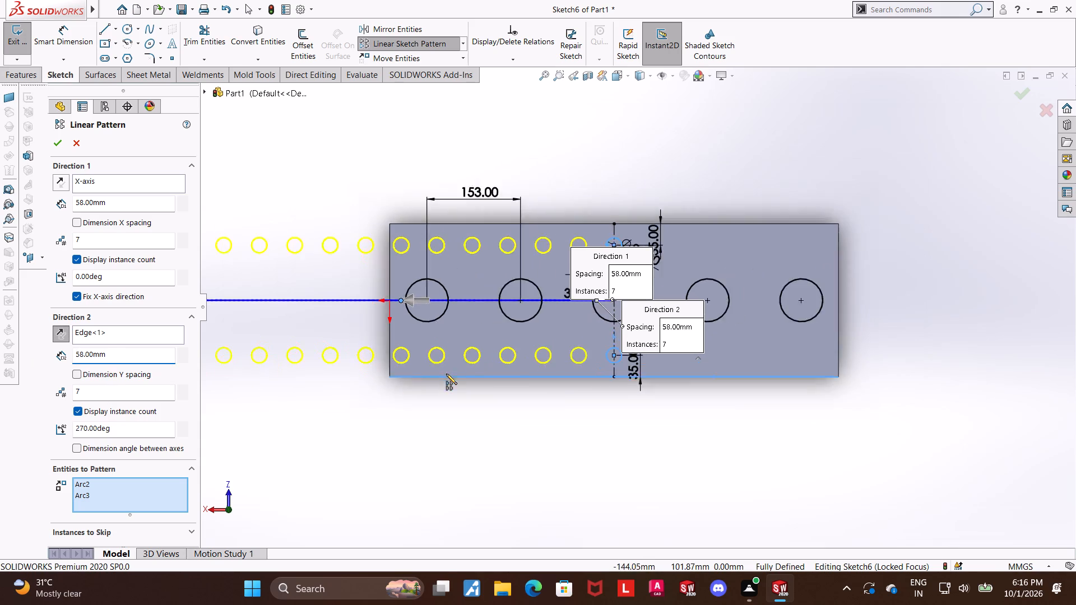
pyautogui.scroll(1, 446, 374)
pyautogui.scroll(-1, 562, 359)
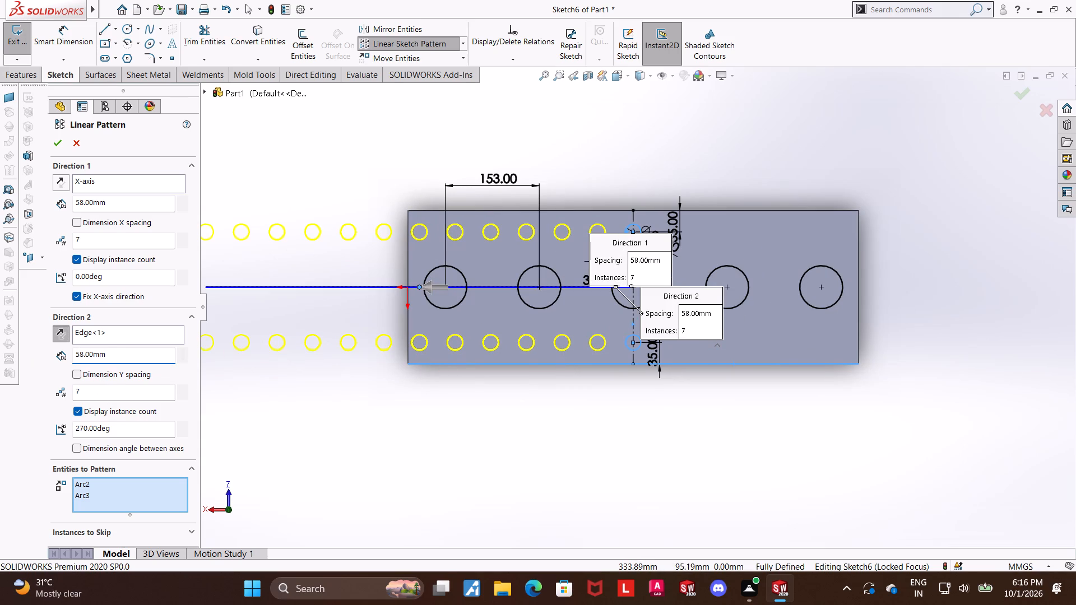
# Flip the second direction to run along the sheet opposite to the first direction, and accept the pattern.
pyautogui.click(62, 338)
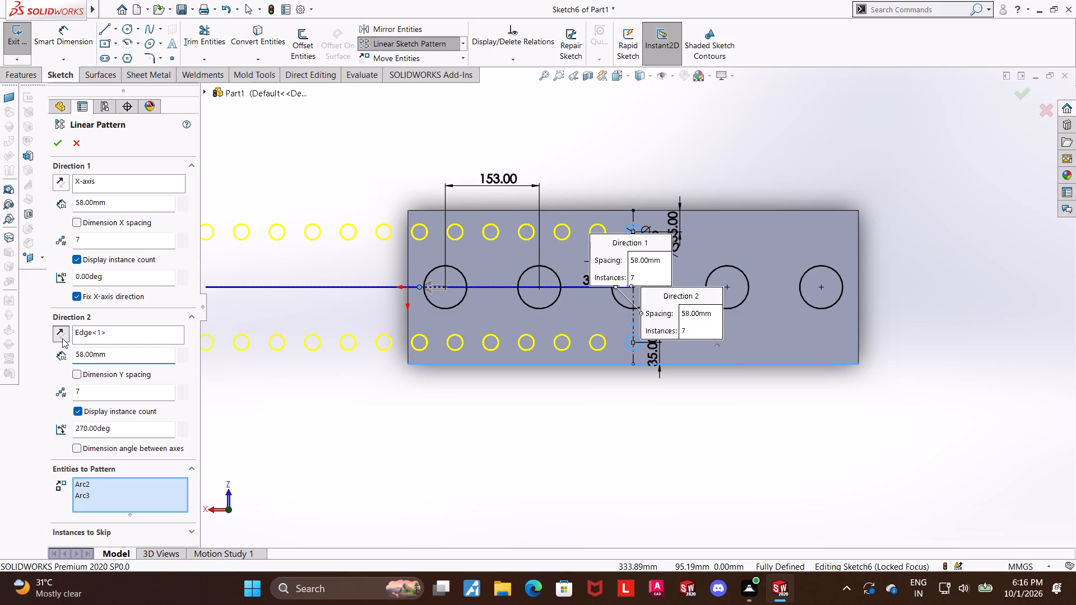
pyautogui.scroll(1, 787, 439)
pyautogui.scroll(-1, 685, 387)
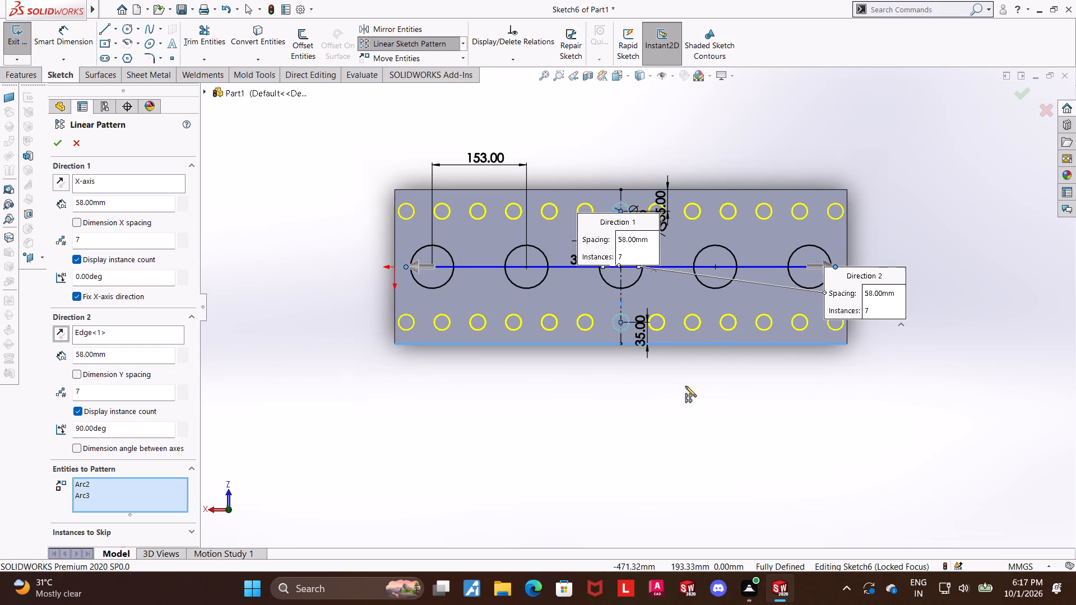
pyautogui.click(52, 142)
pyautogui.click(657, 391)
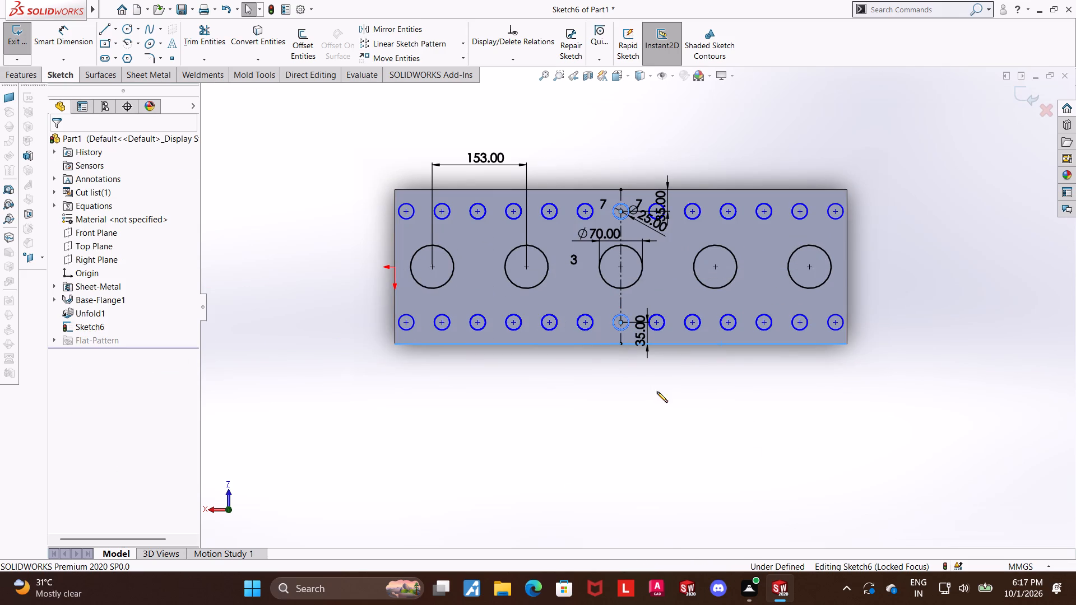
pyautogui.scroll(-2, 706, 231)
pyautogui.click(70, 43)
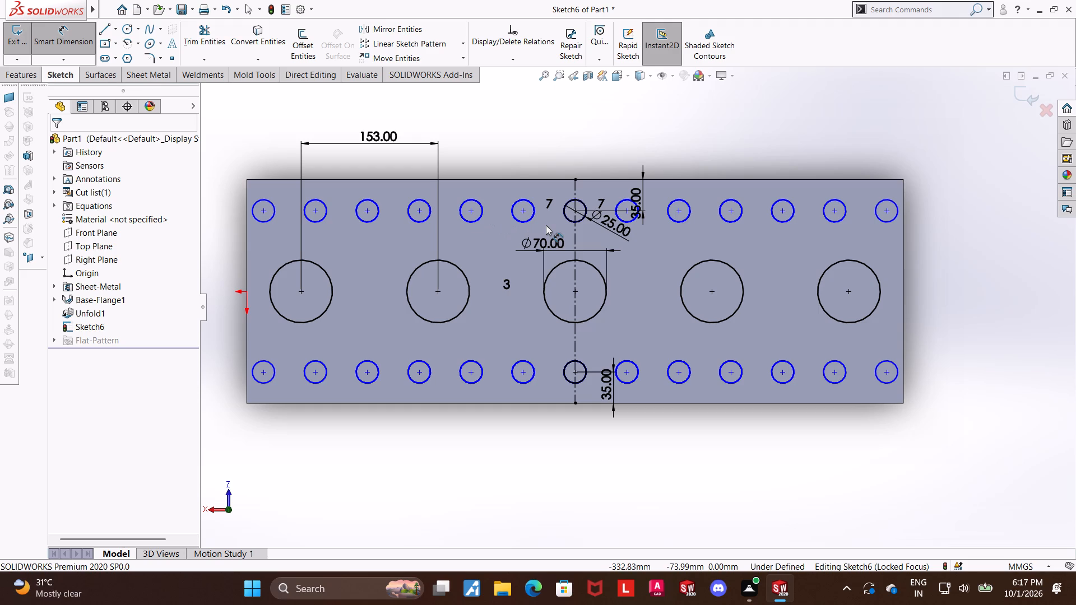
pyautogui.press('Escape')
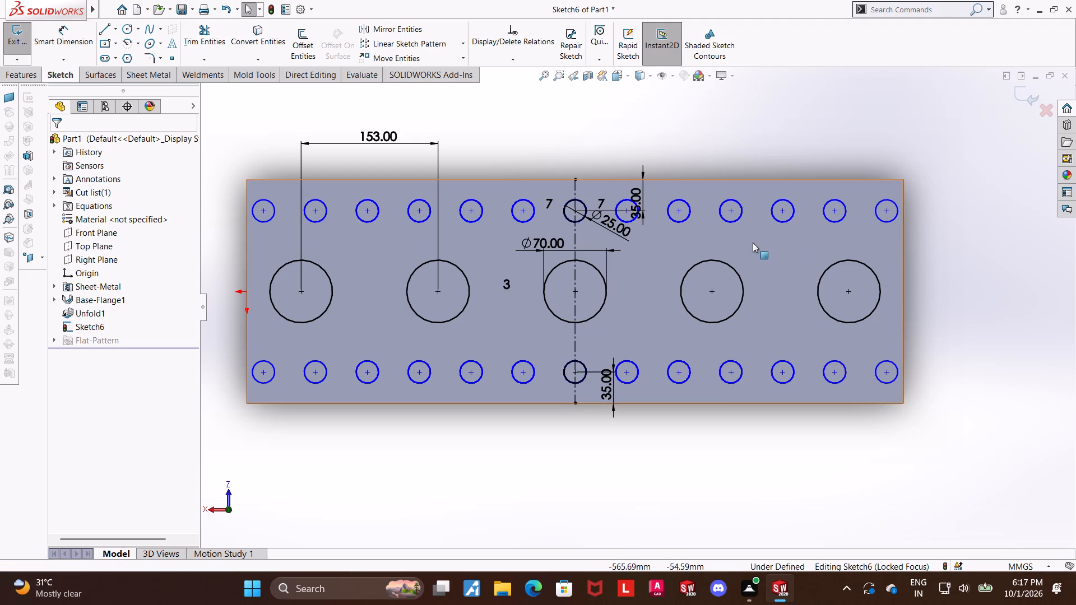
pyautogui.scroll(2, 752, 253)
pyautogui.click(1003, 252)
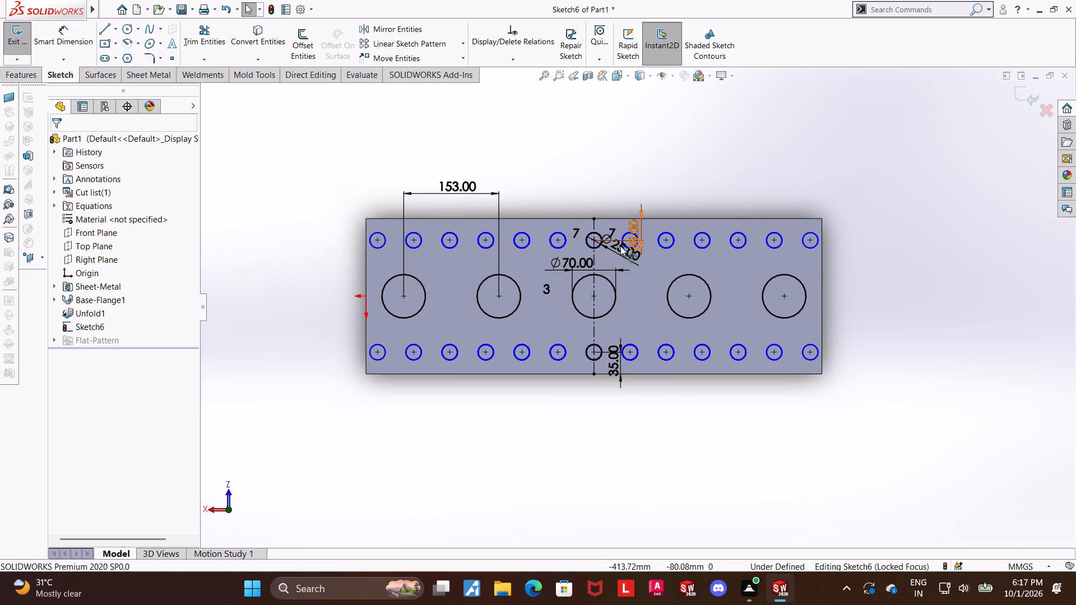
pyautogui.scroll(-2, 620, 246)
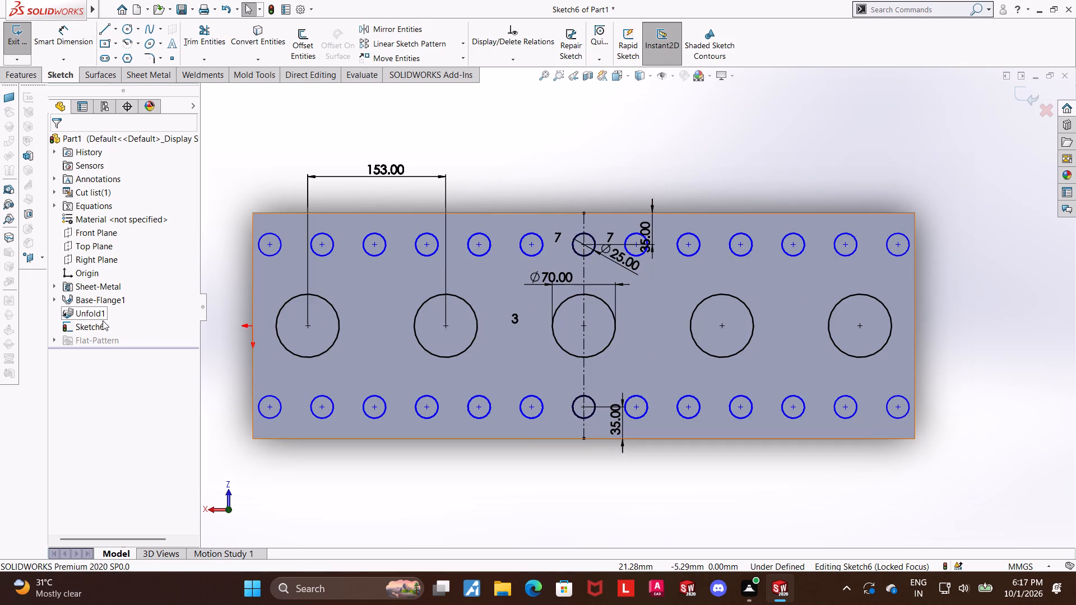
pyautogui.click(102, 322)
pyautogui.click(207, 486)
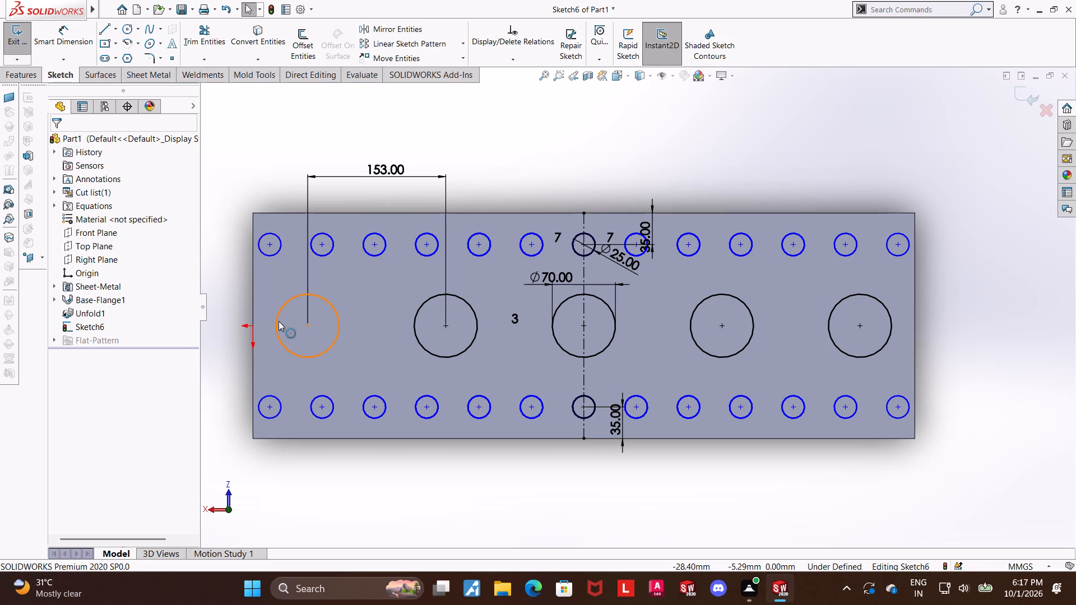
# Undo the linear pattern of the two 25 mm circles.
pyautogui.hotkey('ctrl', 'z')
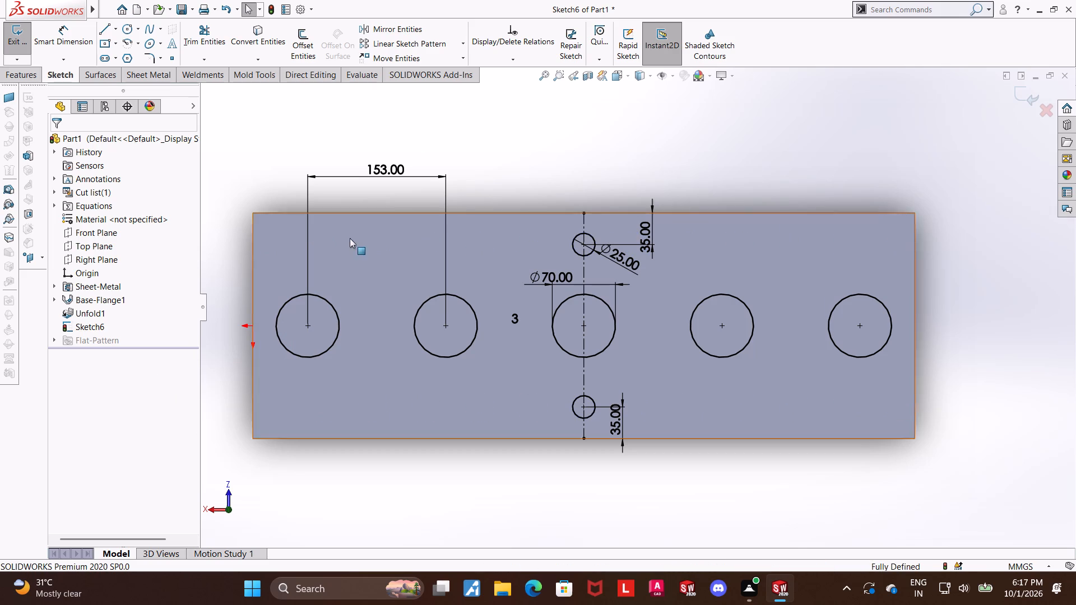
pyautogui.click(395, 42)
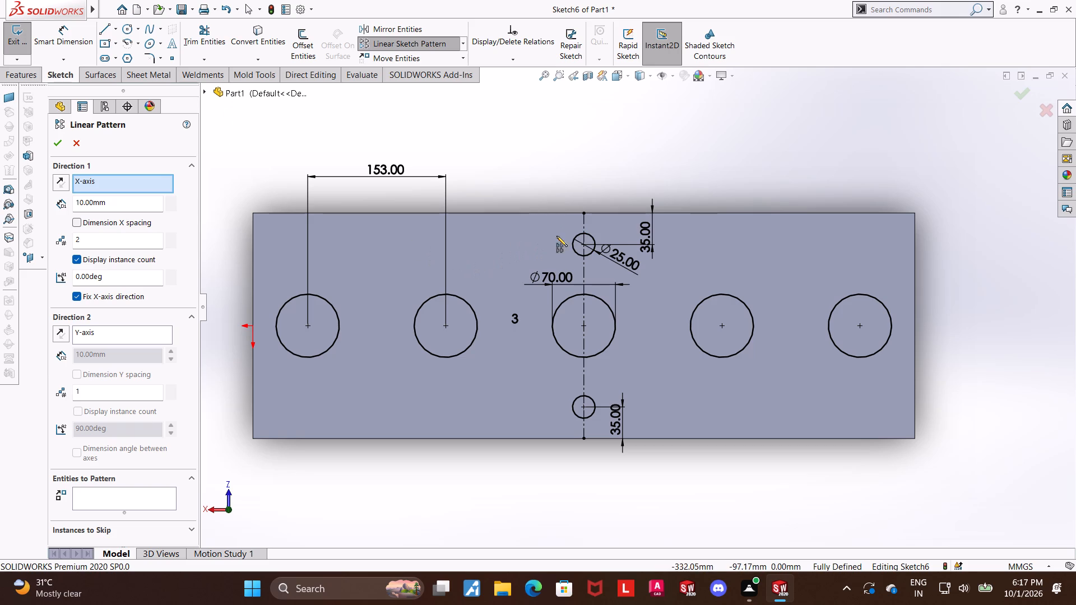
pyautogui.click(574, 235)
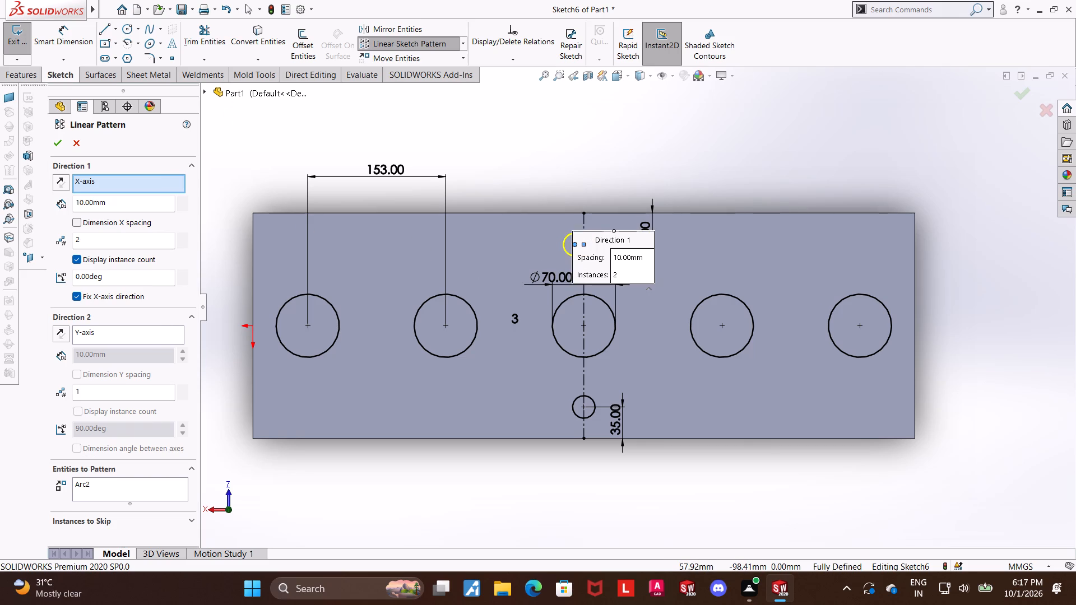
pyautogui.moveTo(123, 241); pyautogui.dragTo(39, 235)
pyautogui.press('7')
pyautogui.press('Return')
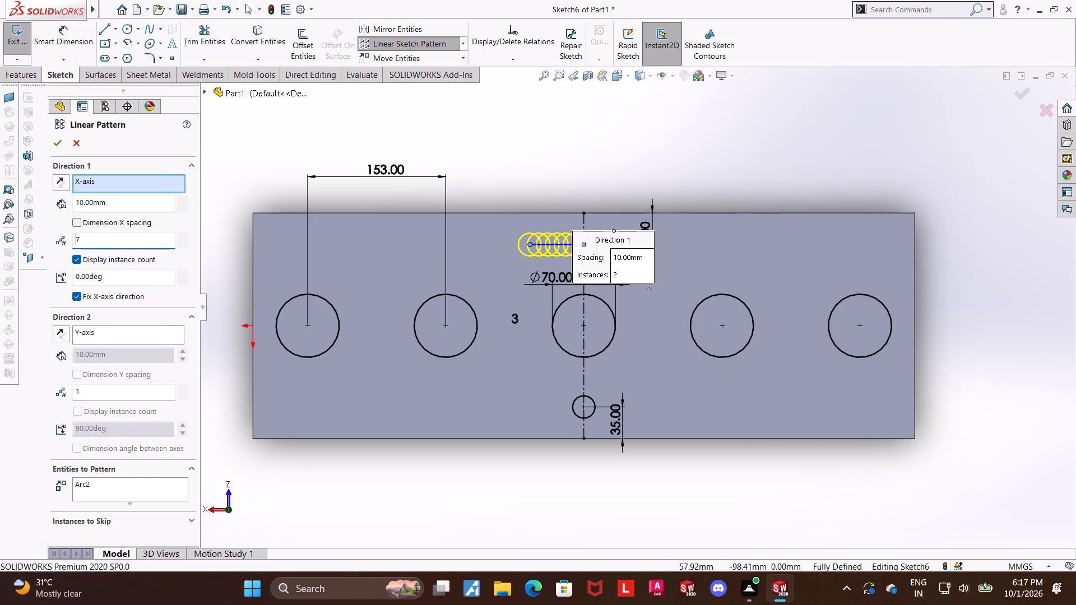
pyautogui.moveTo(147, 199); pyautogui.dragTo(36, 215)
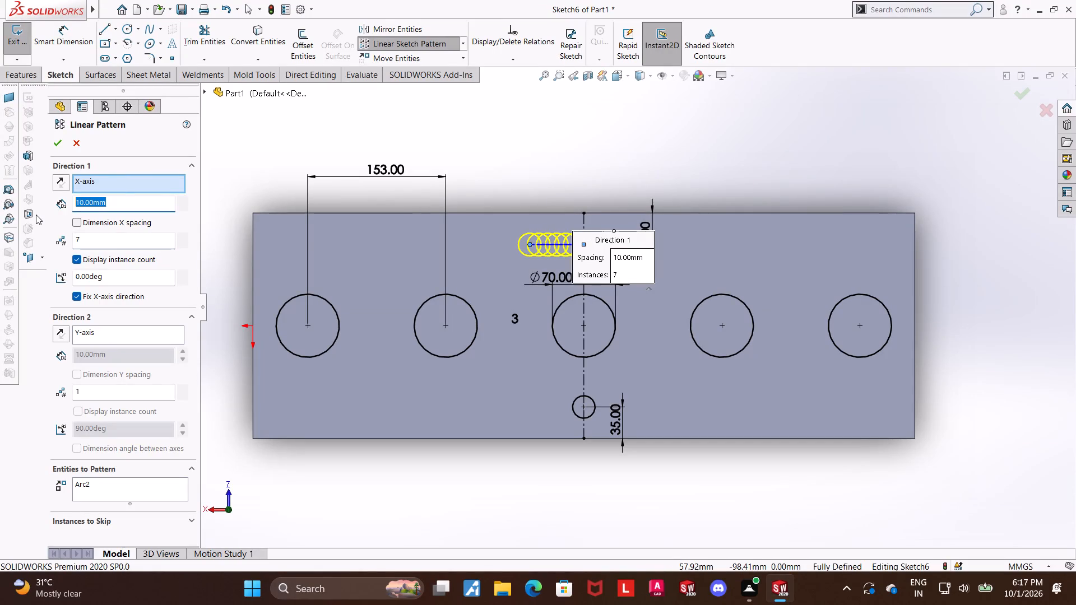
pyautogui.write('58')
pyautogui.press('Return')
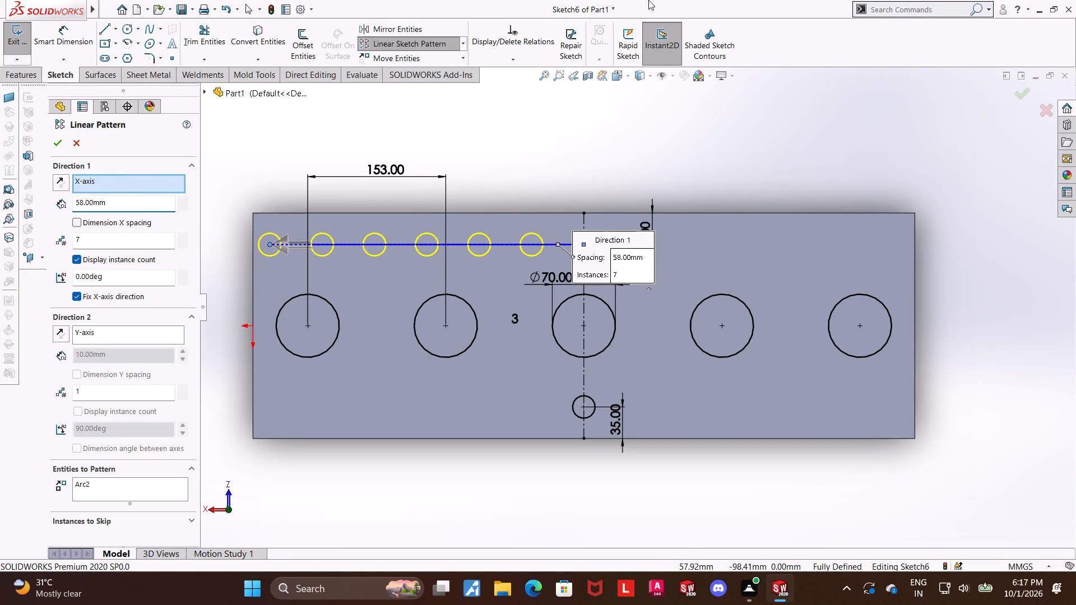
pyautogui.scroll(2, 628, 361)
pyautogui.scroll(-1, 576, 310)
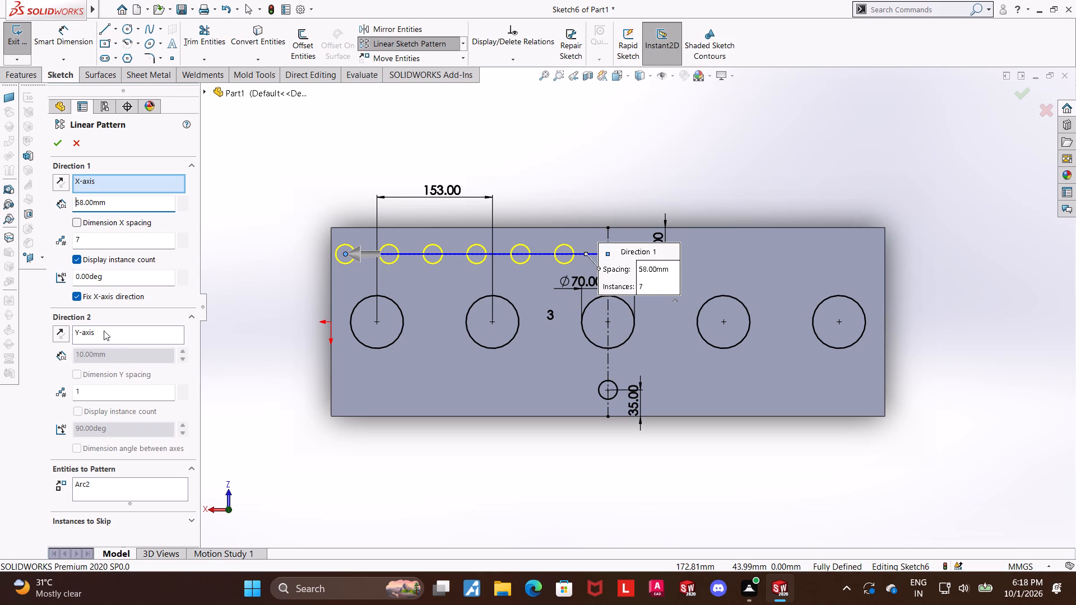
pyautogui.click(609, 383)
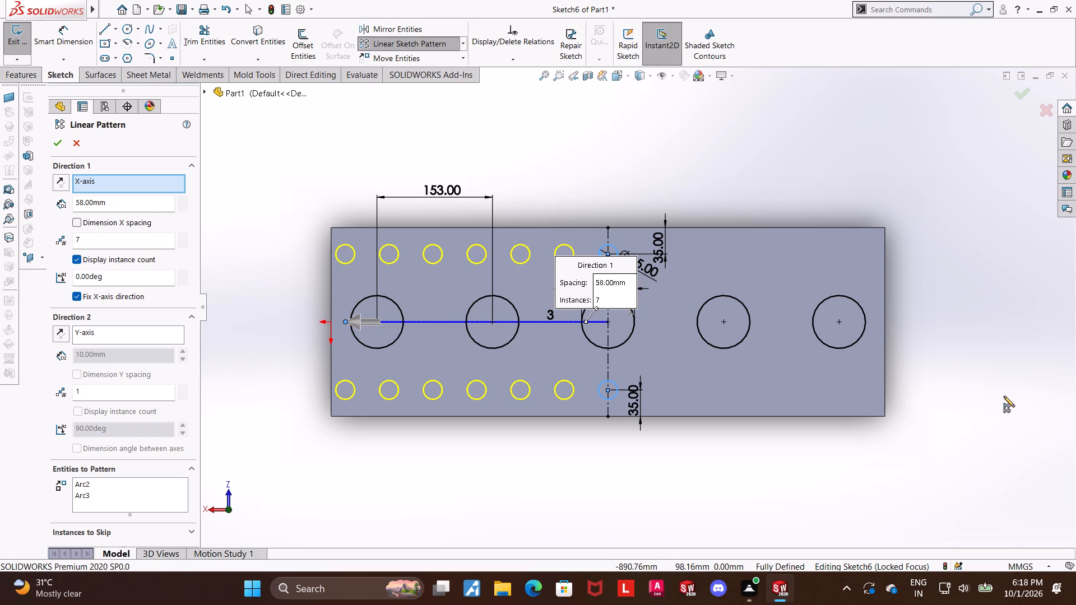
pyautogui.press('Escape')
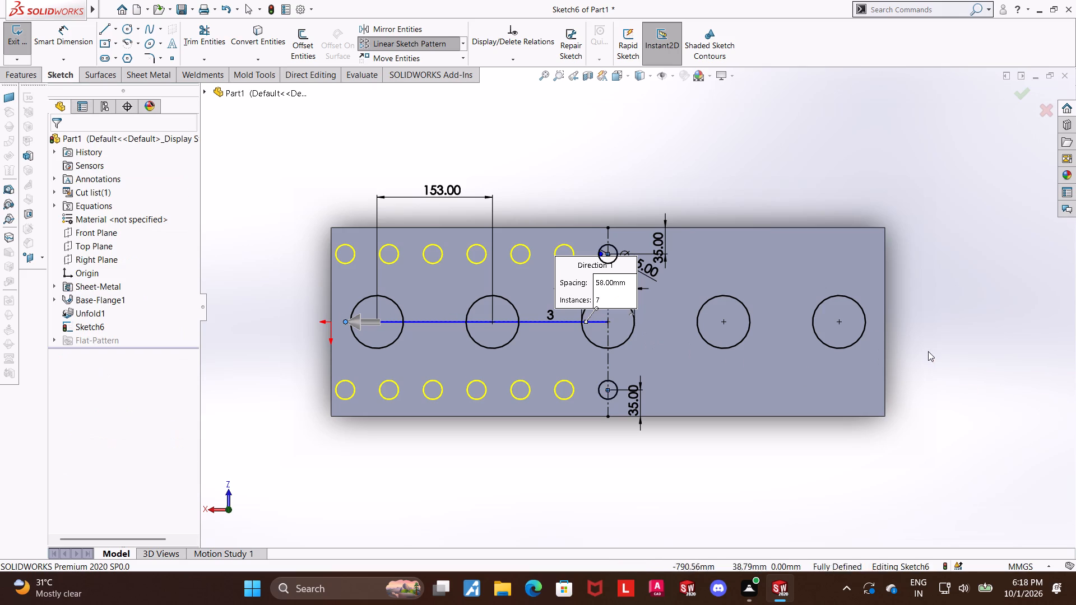
# Measure the distance from the vertical centreline to each of the sheet's two short edges.
pyautogui.click(38, 28)
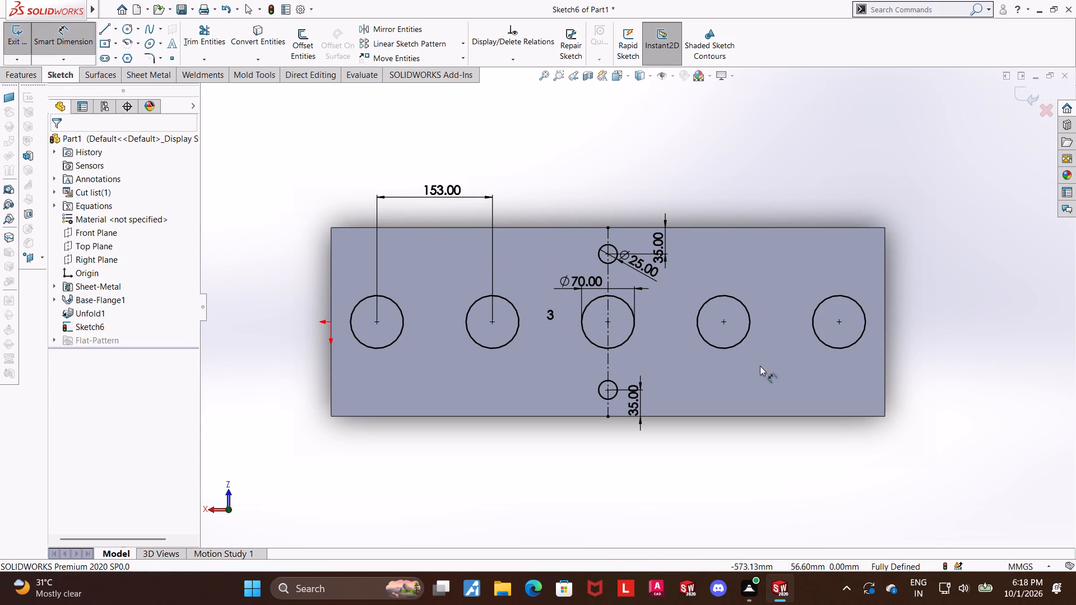
pyautogui.click(610, 356)
pyautogui.click(333, 385)
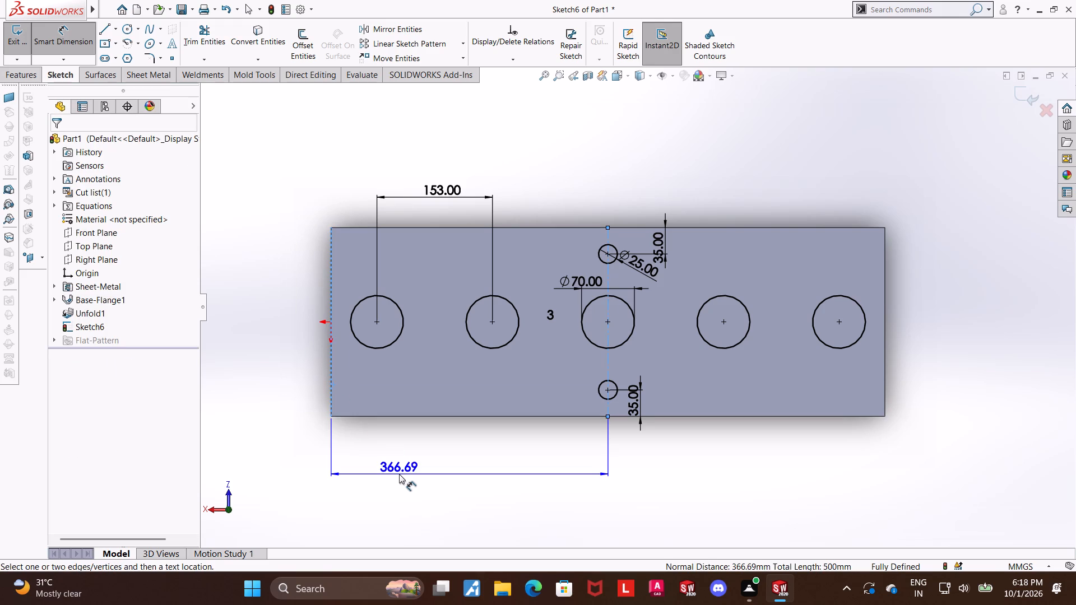
pyautogui.press('Escape')
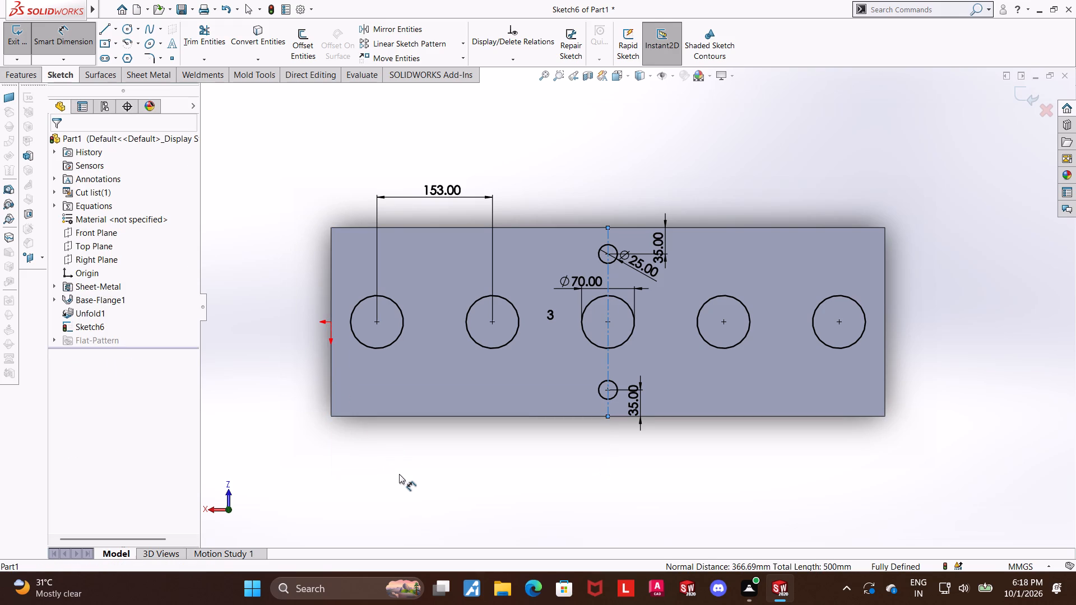
pyautogui.press('Escape')
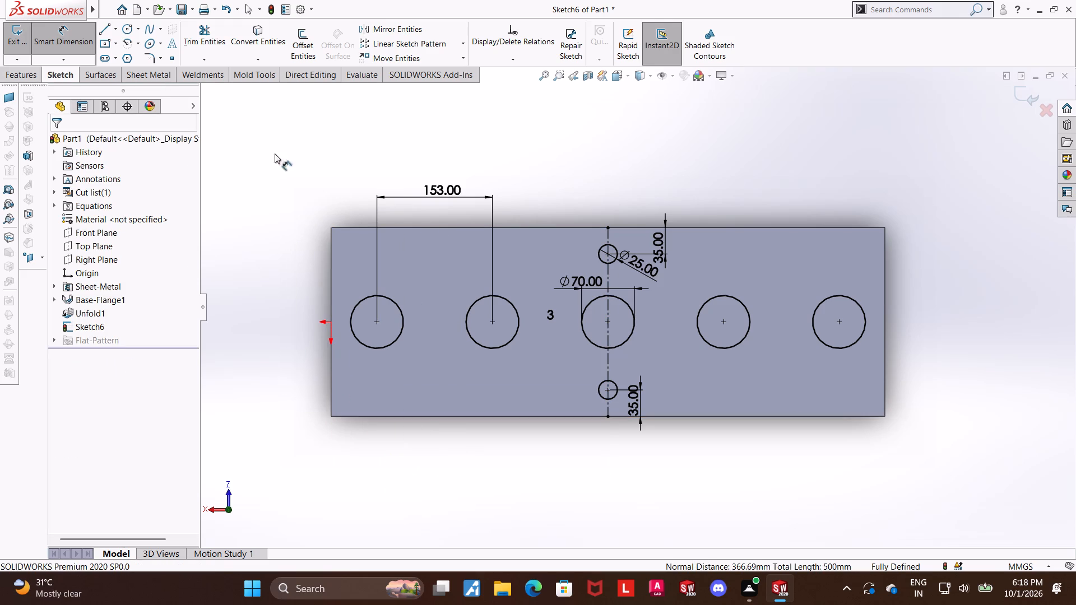
pyautogui.click(607, 361)
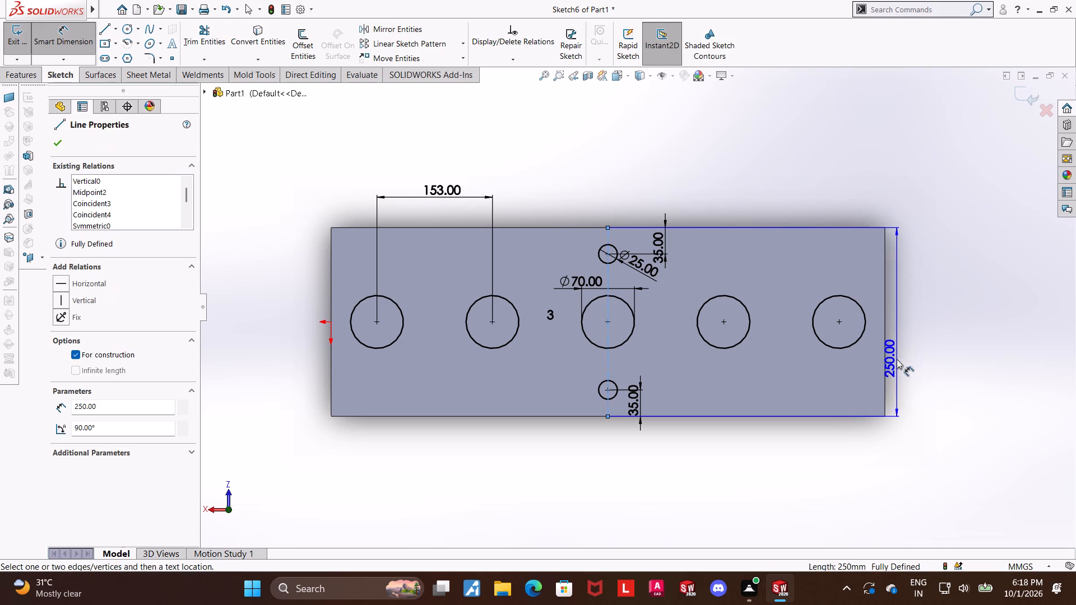
pyautogui.click(887, 361)
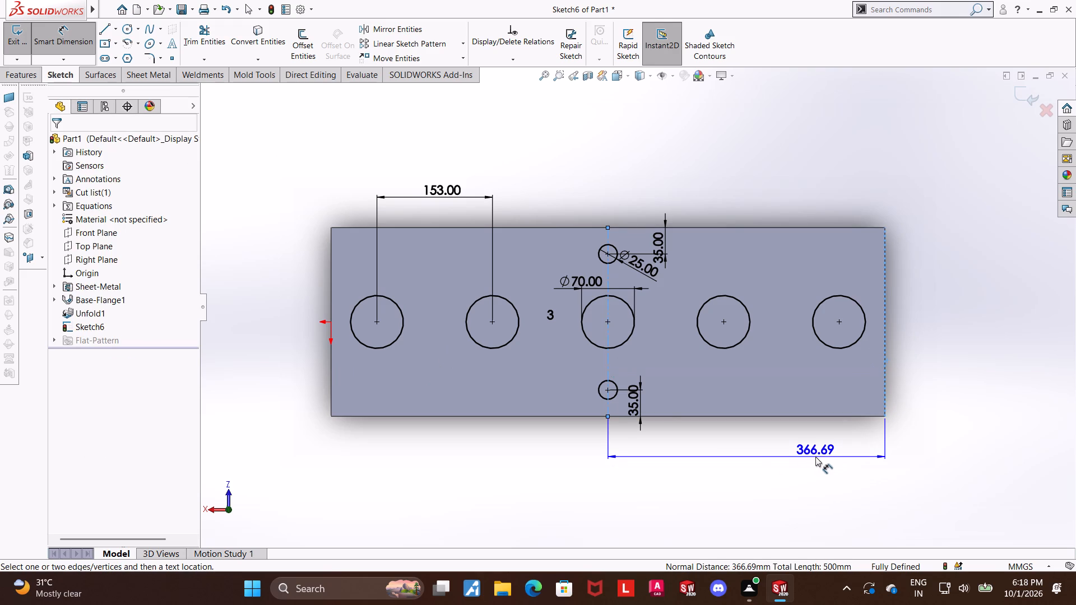
pyautogui.press('Escape')
pyautogui.press('Escape')
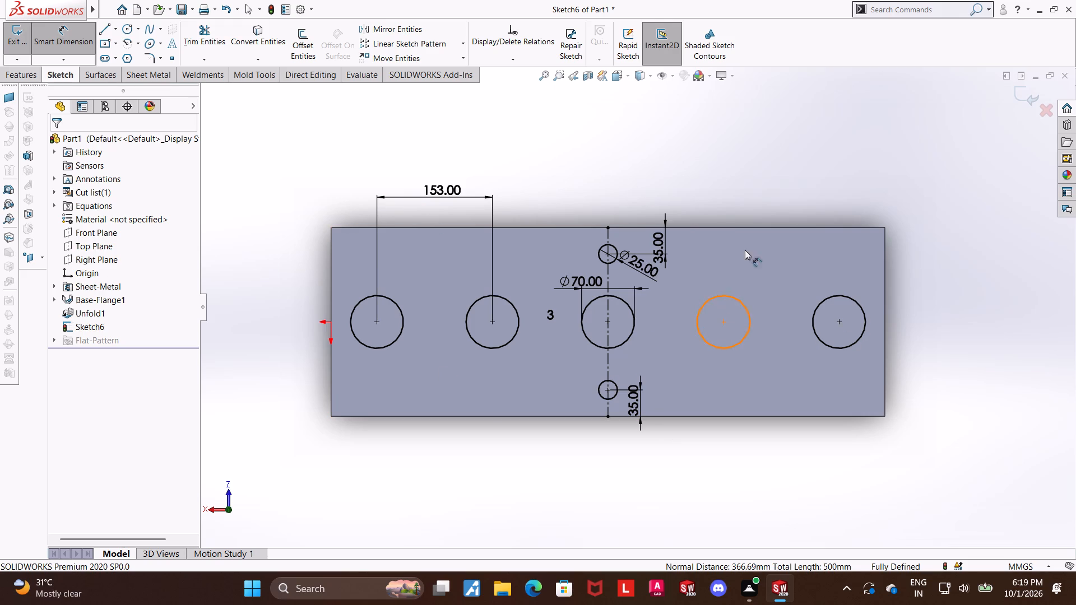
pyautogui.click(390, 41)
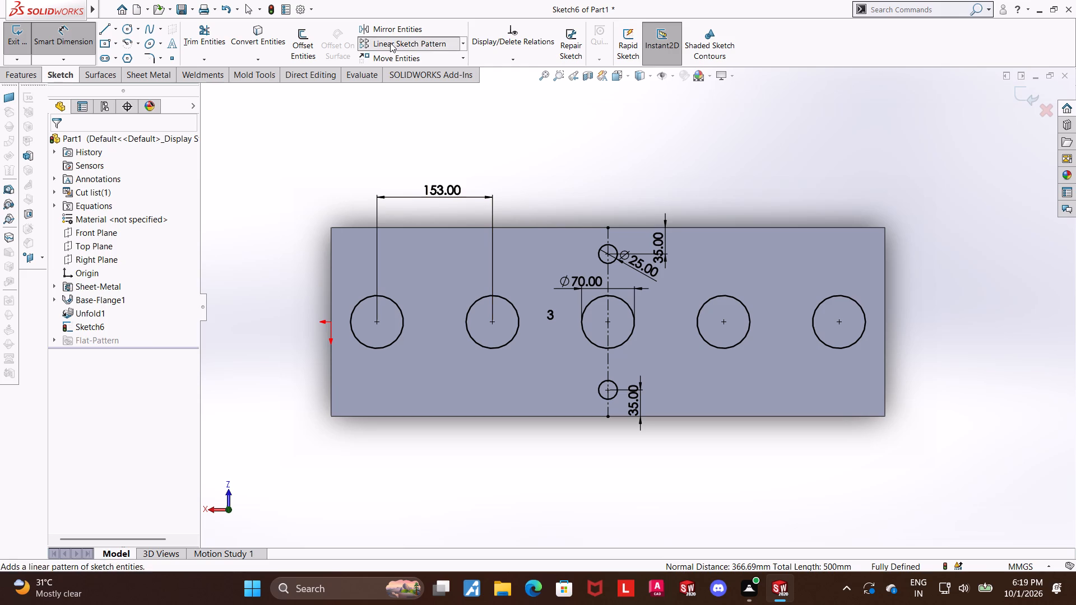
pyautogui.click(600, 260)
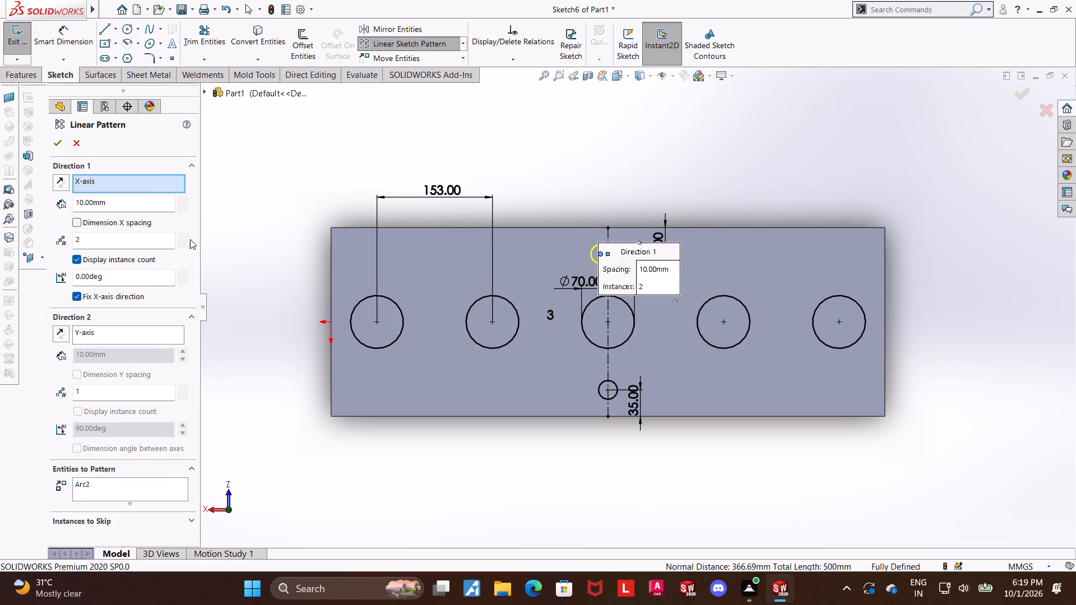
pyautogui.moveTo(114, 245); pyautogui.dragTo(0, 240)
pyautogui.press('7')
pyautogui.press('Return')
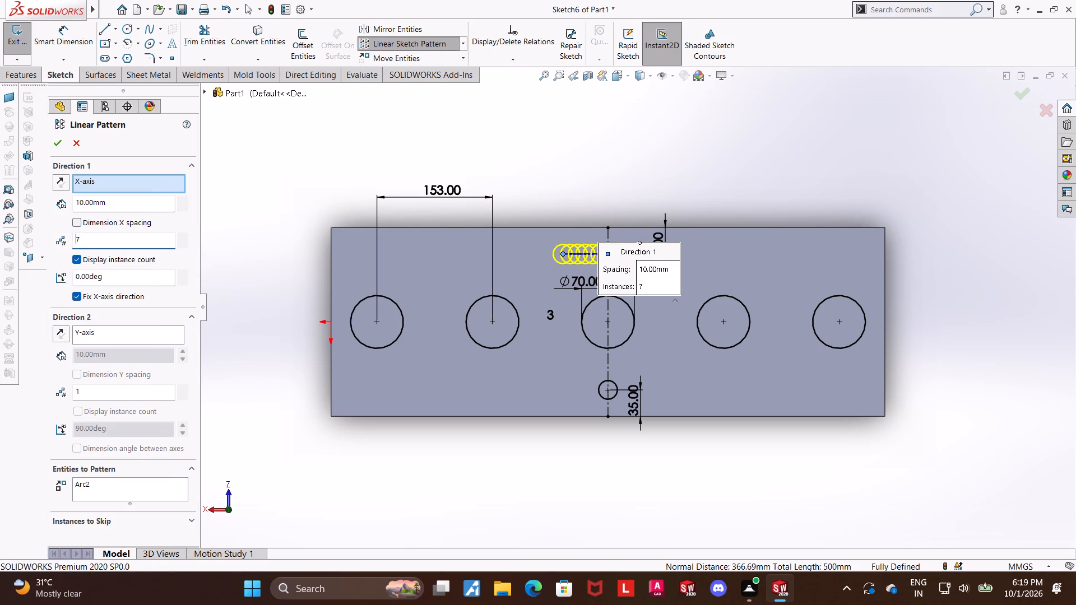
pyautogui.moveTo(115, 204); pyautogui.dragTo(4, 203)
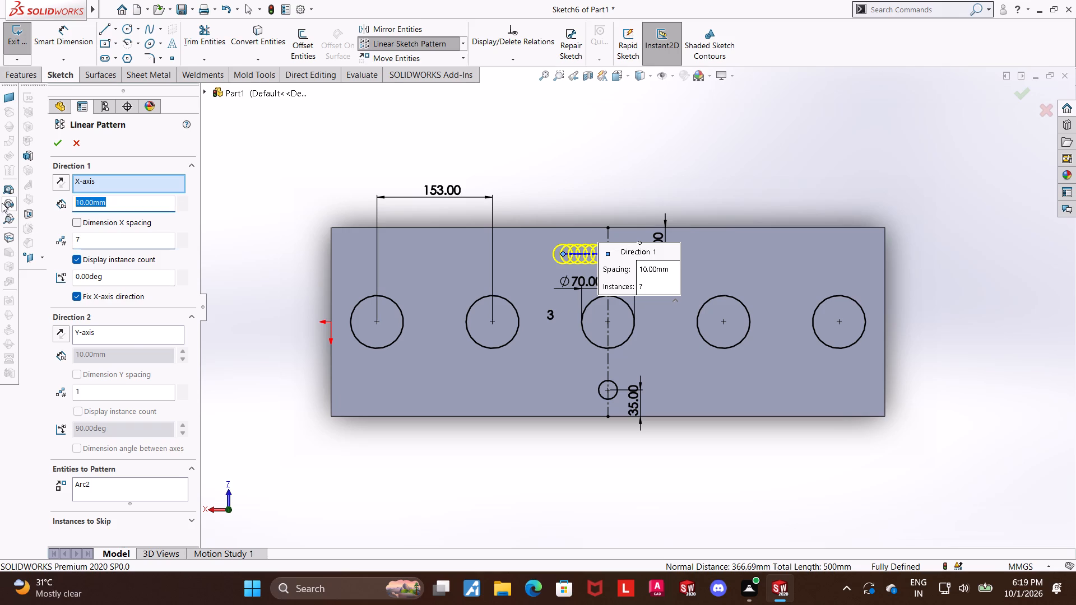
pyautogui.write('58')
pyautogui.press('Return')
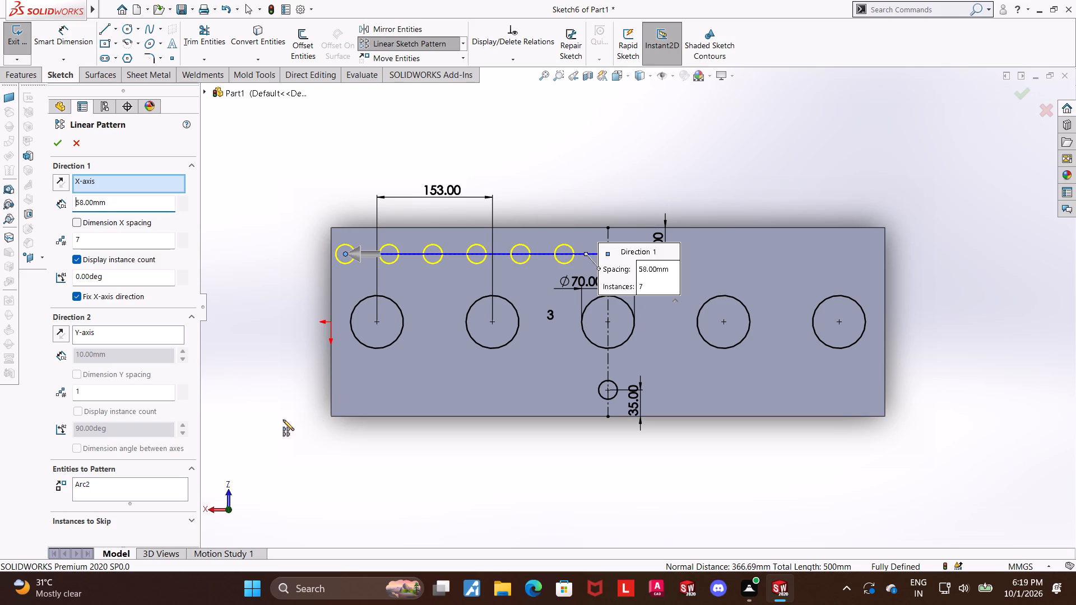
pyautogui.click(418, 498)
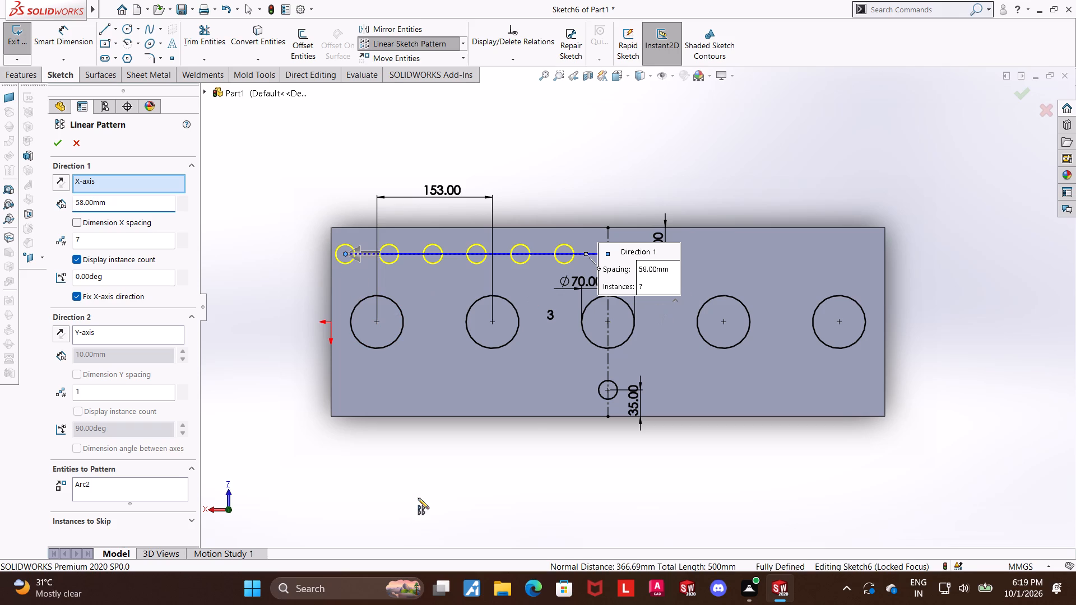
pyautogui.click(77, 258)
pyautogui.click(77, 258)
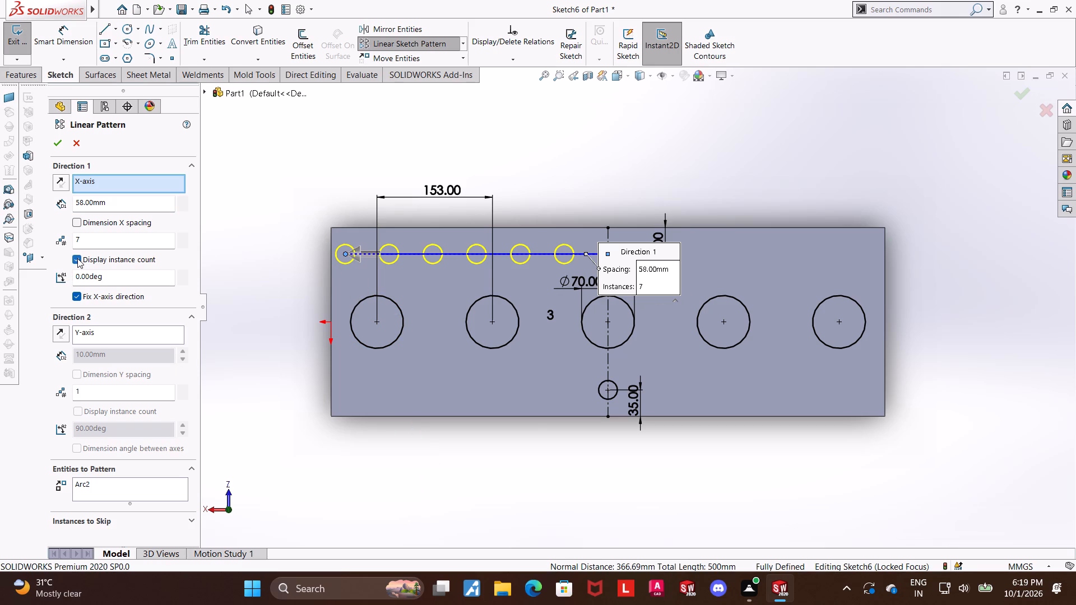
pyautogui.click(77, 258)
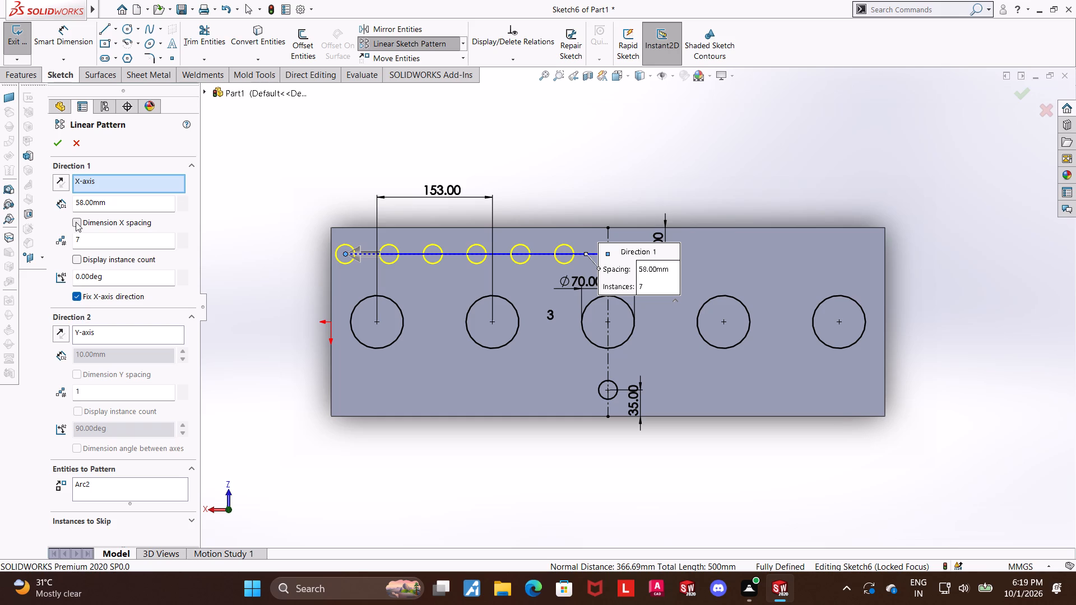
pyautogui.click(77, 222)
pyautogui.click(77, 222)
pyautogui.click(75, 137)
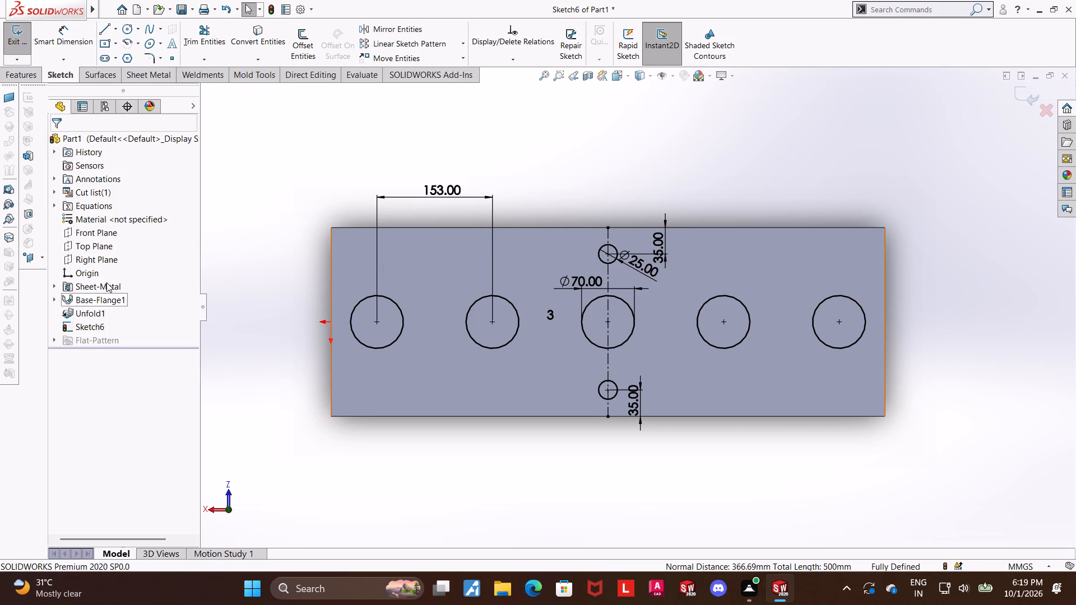
# Exit the hole sketch on the unfolded sheet.
pyautogui.click(1029, 96)
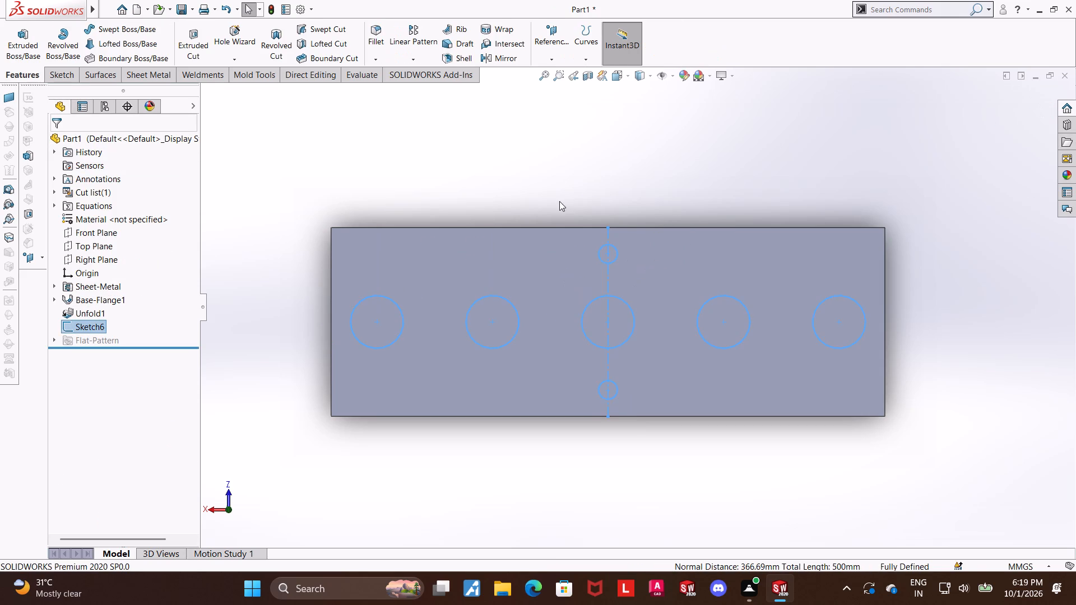
# Open the base flange's profile sketch, examine the arc and its gap dimension, and exit the sketch.
pyautogui.click(75, 295)
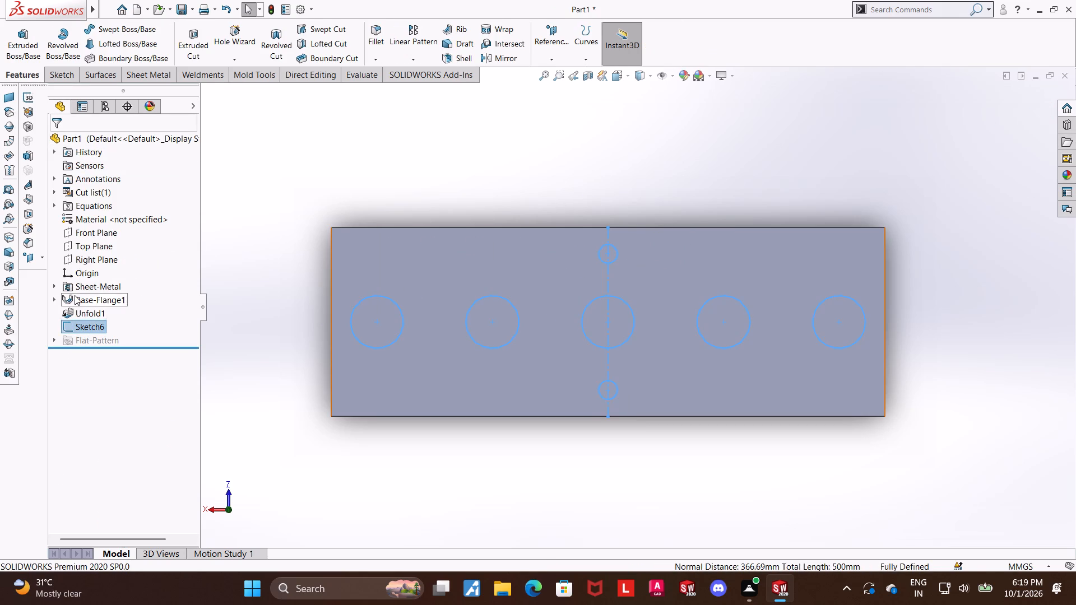
pyautogui.click(53, 299)
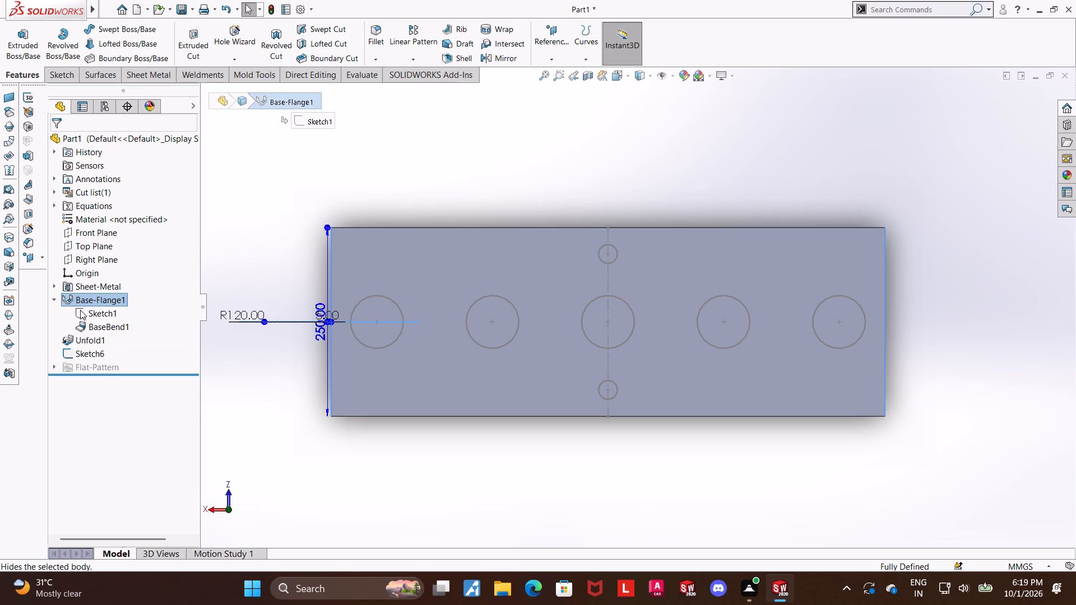
pyautogui.click(81, 310)
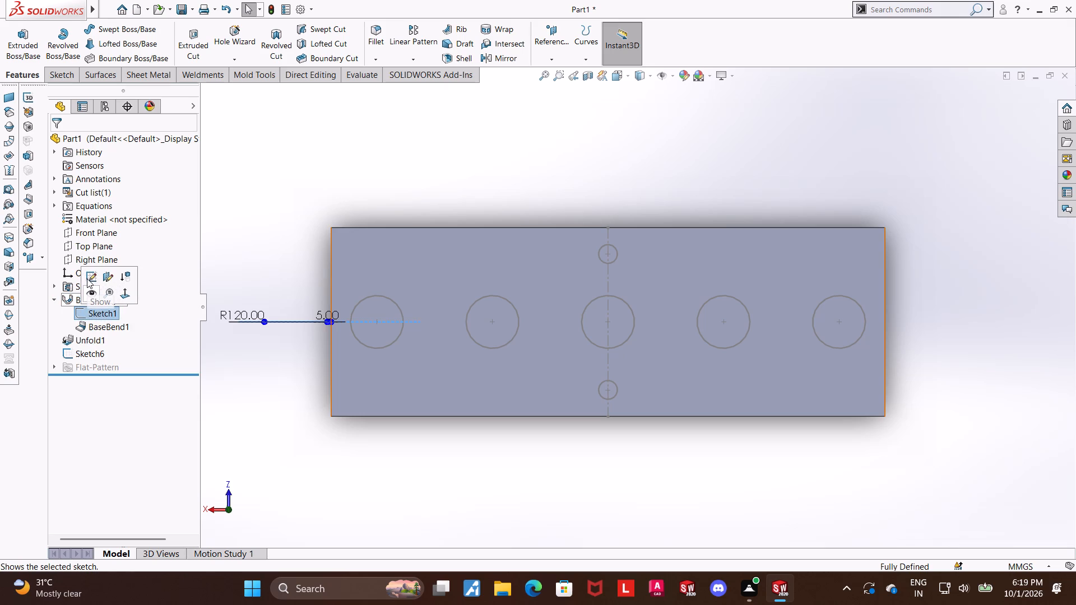
pyautogui.click(87, 278)
pyautogui.moveTo(340, 321); pyautogui.dragTo(347, 417, button='middle')
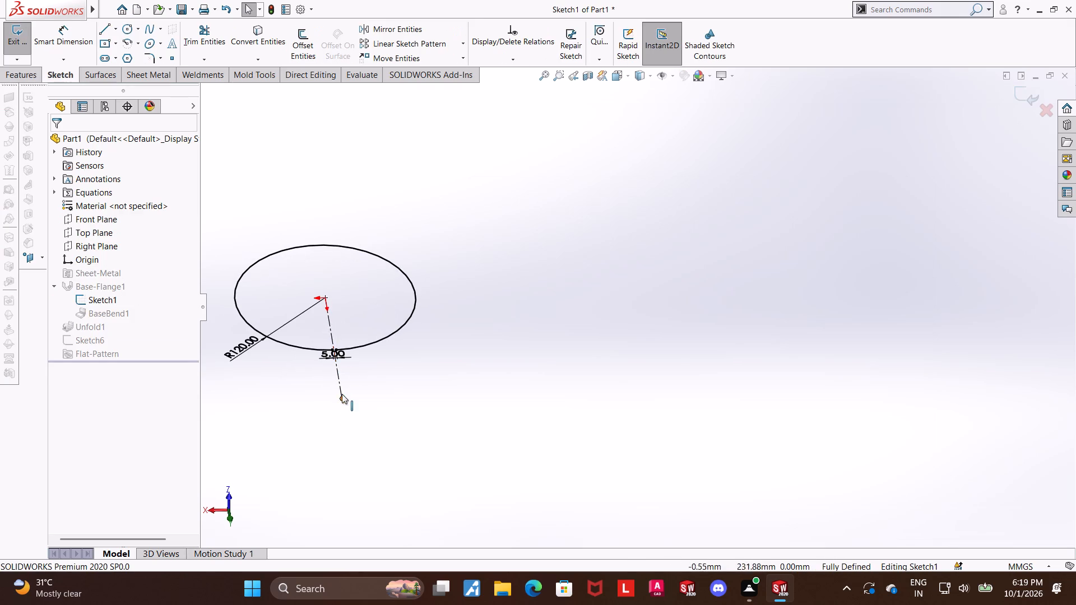
pyautogui.moveTo(333, 376); pyautogui.dragTo(609, 394, button='middle')
pyautogui.moveTo(299, 299); pyautogui.dragTo(303, 344, button='middle')
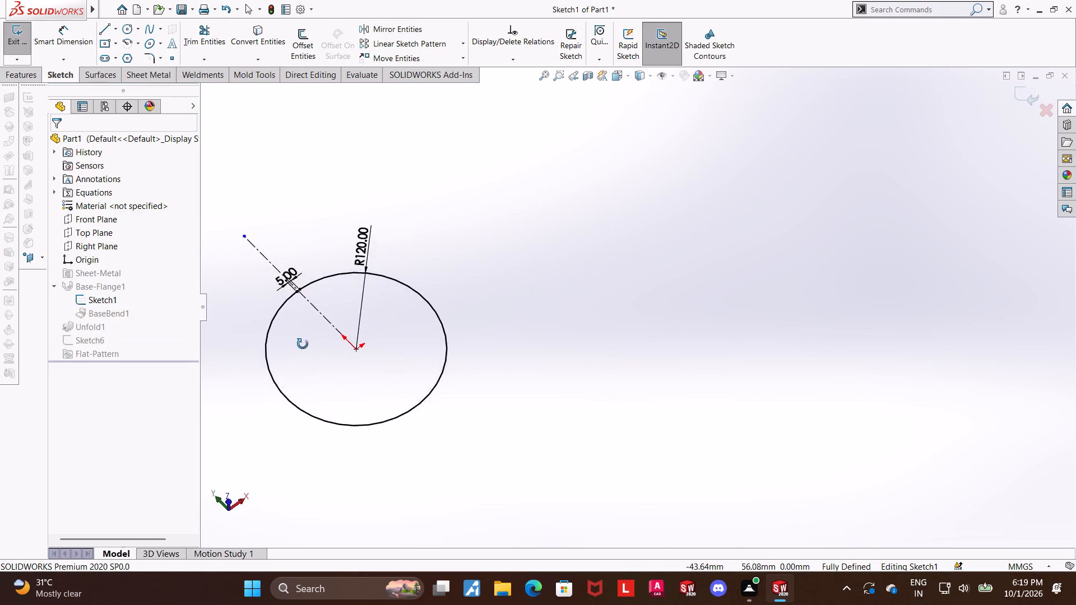
pyautogui.moveTo(303, 344); pyautogui.dragTo(308, 370, button='middle')
pyautogui.scroll(3, 309, 356)
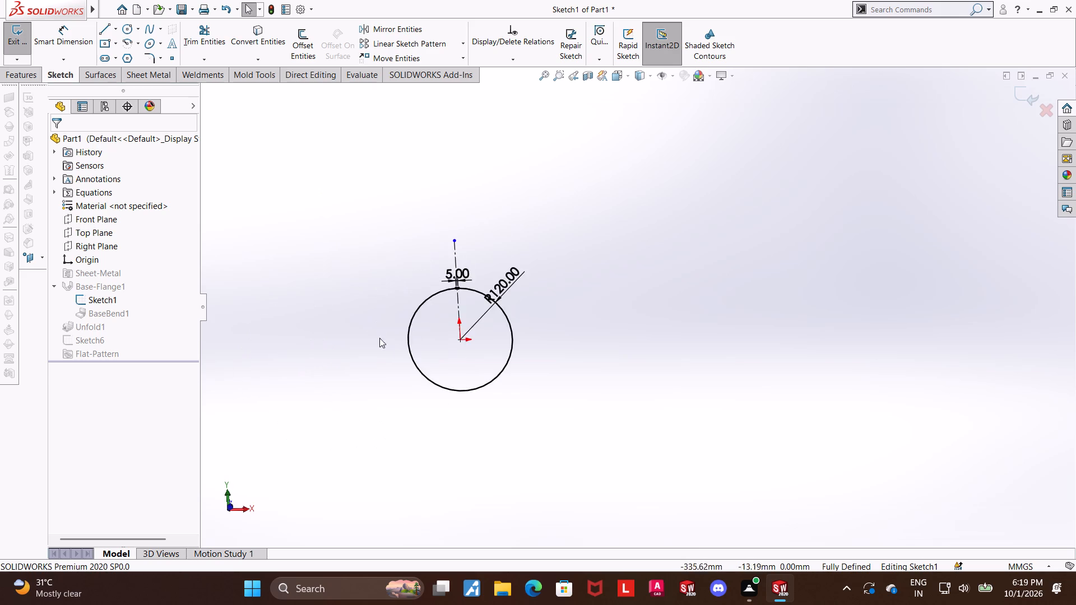
pyautogui.scroll(-3, 514, 315)
pyautogui.moveTo(484, 320); pyautogui.dragTo(471, 343, button='middle')
pyautogui.scroll(-5, 412, 315)
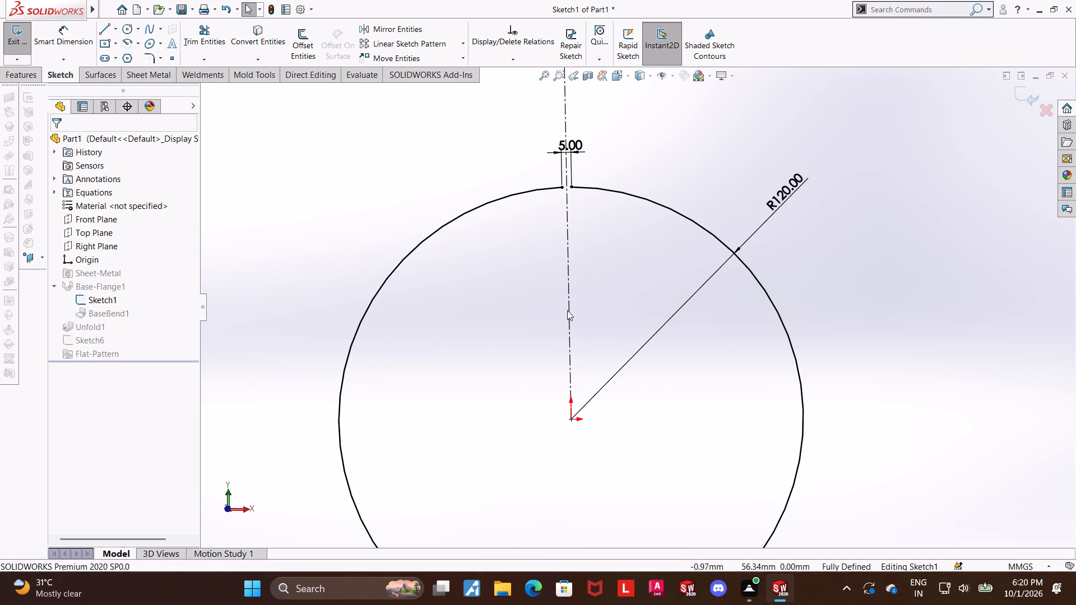
pyautogui.moveTo(577, 329); pyautogui.dragTo(581, 354, button='middle')
pyautogui.scroll(1, 579, 356)
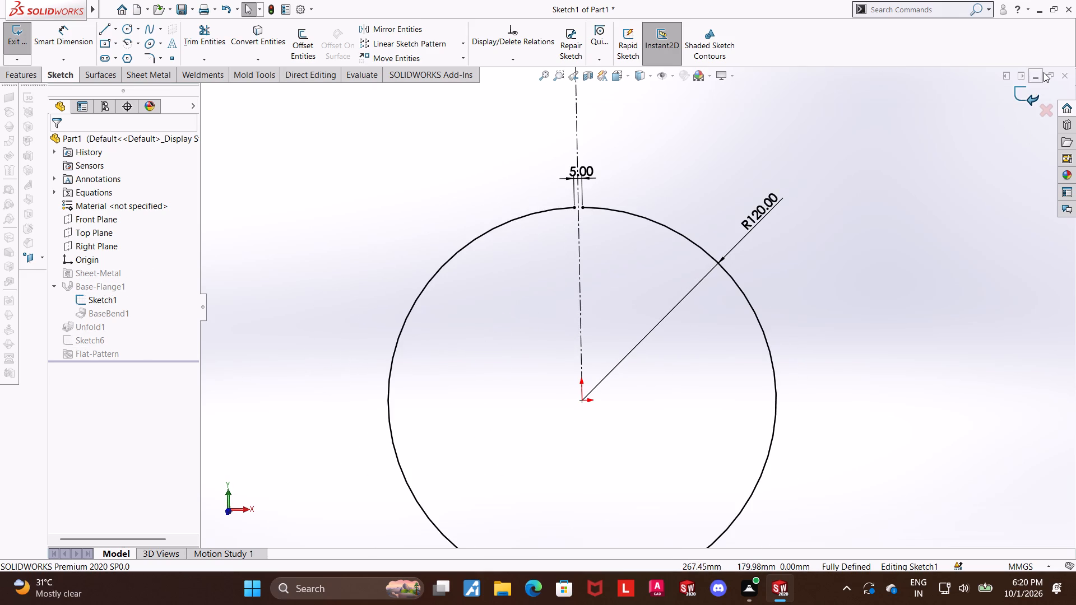
pyautogui.click(1034, 88)
pyautogui.click(1022, 92)
# Delete the hole sketch from the unfolded sheet.
pyautogui.scroll(6, 361, 309)
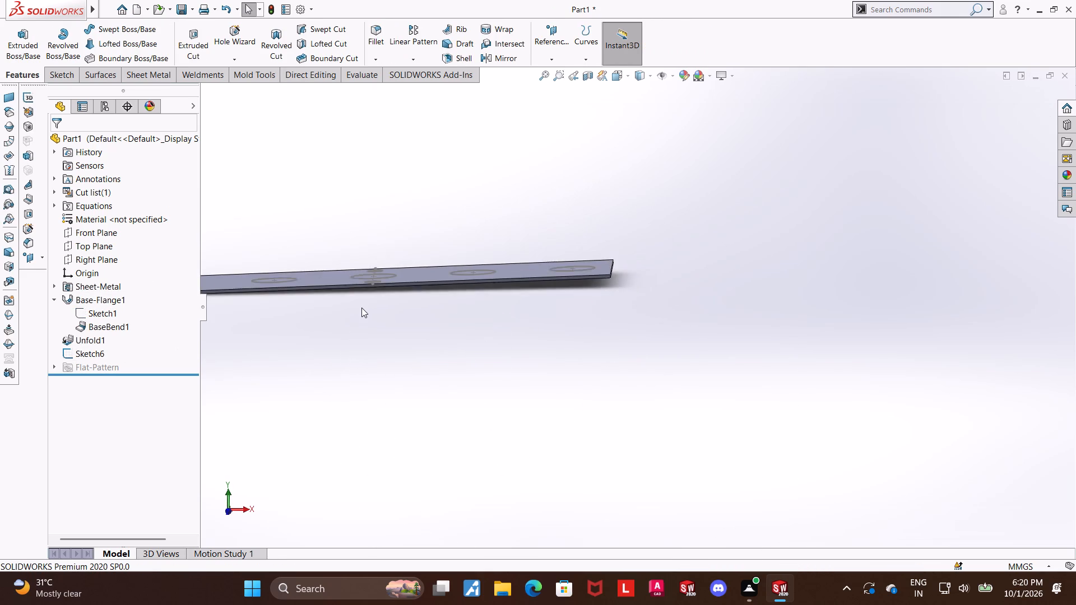
pyautogui.scroll(4, 361, 308)
pyautogui.moveTo(360, 307); pyautogui.dragTo(370, 356, button='middle')
pyautogui.moveTo(430, 319); pyautogui.dragTo(426, 365, button='middle')
pyautogui.scroll(-4, 591, 274)
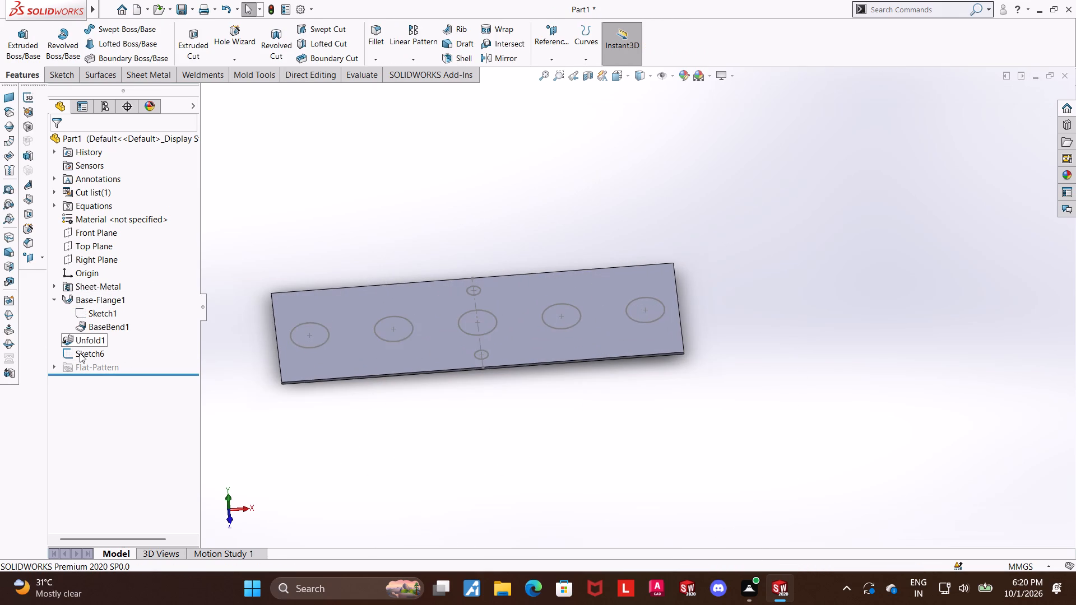
pyautogui.rightClick(80, 353)
pyautogui.click(113, 427)
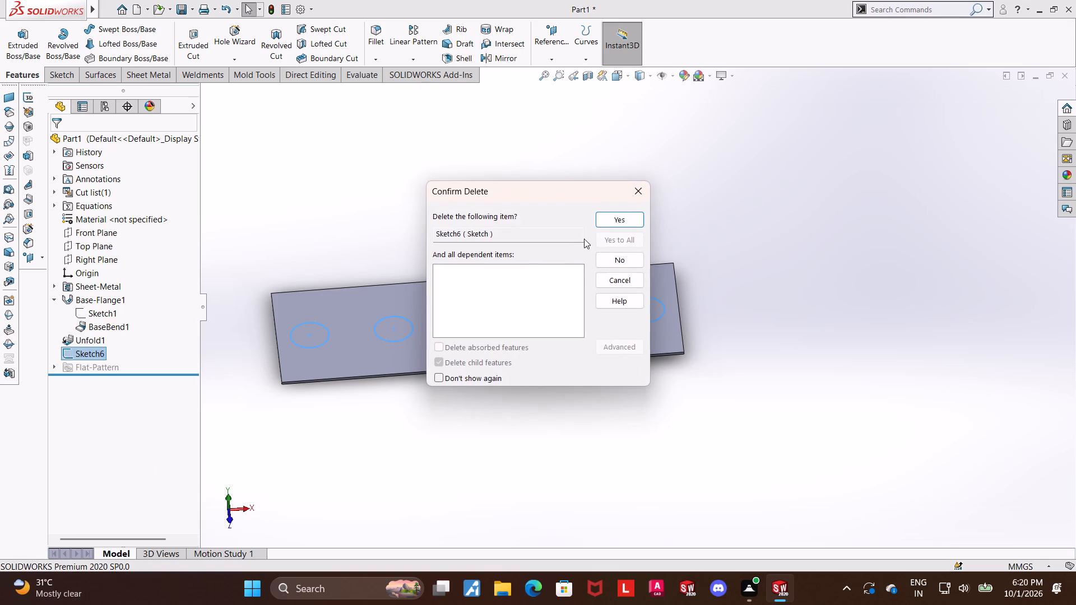
pyautogui.click(606, 216)
# Delete the Unfold1 feature together with its dependent items.
pyautogui.rightClick(94, 329)
pyautogui.rightClick(78, 337)
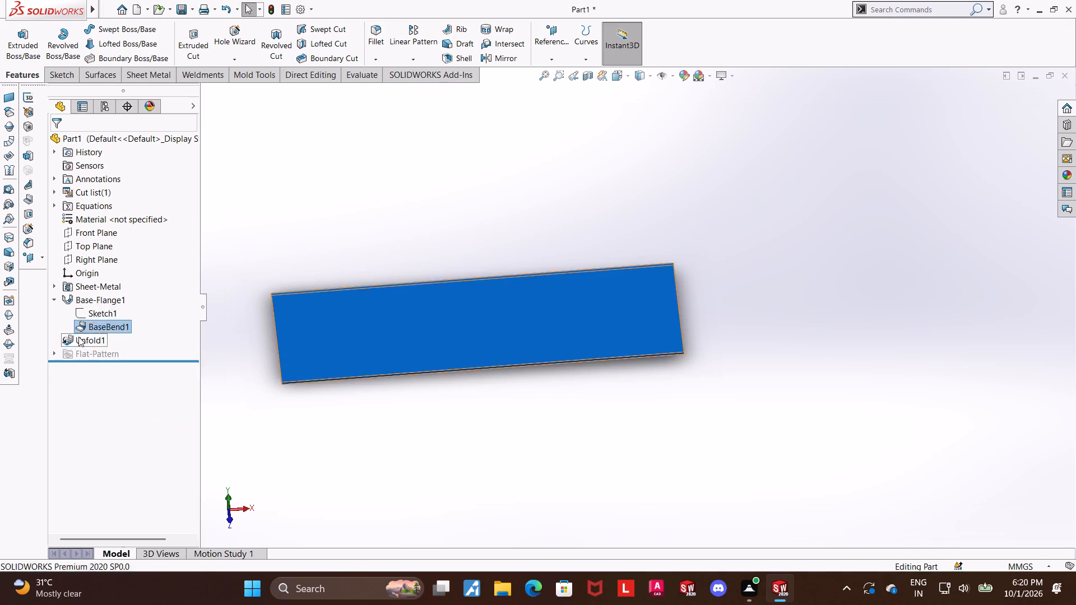
pyautogui.click(98, 393)
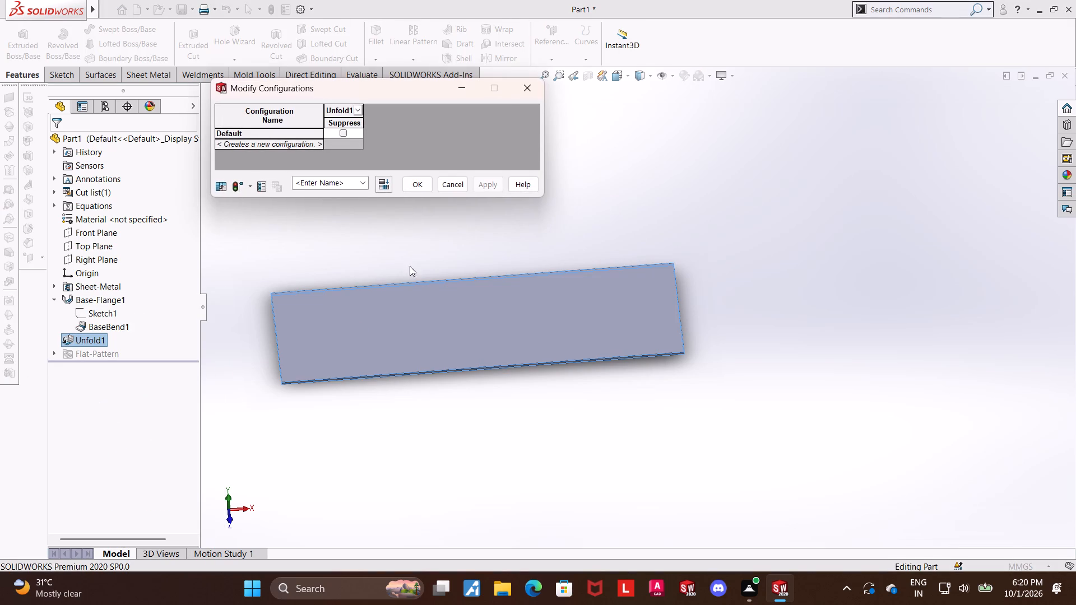
pyautogui.click(527, 87)
pyautogui.rightClick(77, 336)
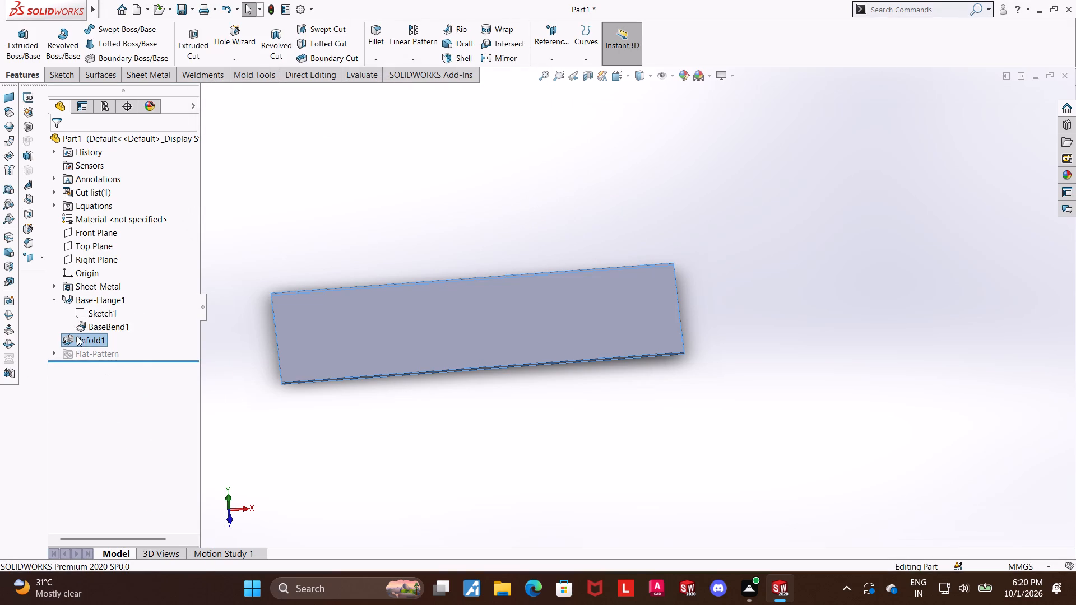
pyautogui.click(99, 396)
pyautogui.click(600, 218)
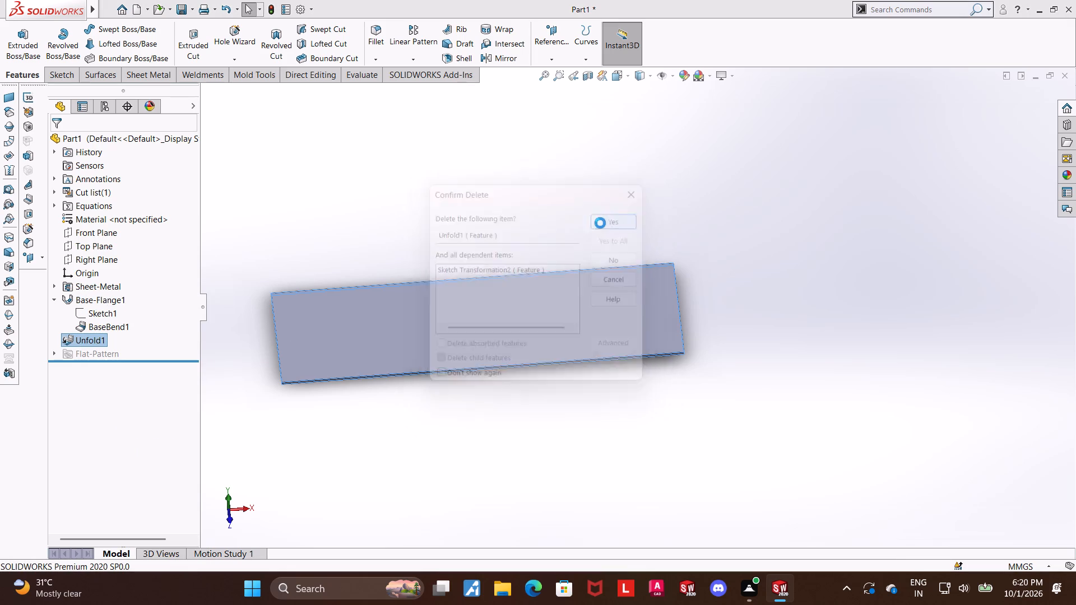
# Start unfolding the rolled cylinder and try to use a side face of the slit as the fixed face.
pyautogui.scroll(-4, 735, 351)
pyautogui.moveTo(795, 309); pyautogui.dragTo(775, 305, button='middle')
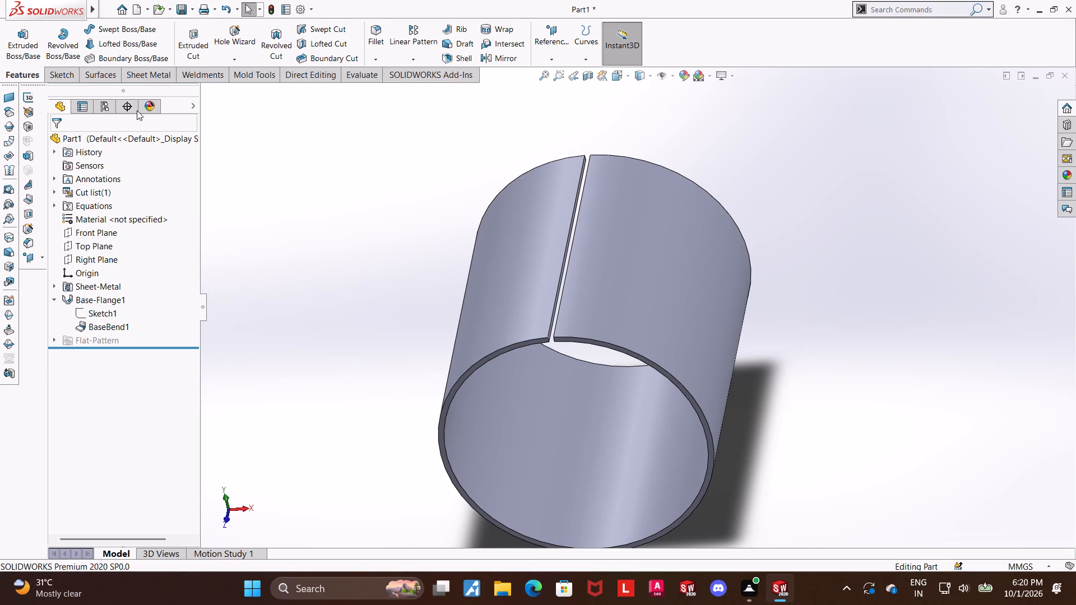
pyautogui.click(149, 81)
pyautogui.click(588, 29)
pyautogui.scroll(-3, 619, 239)
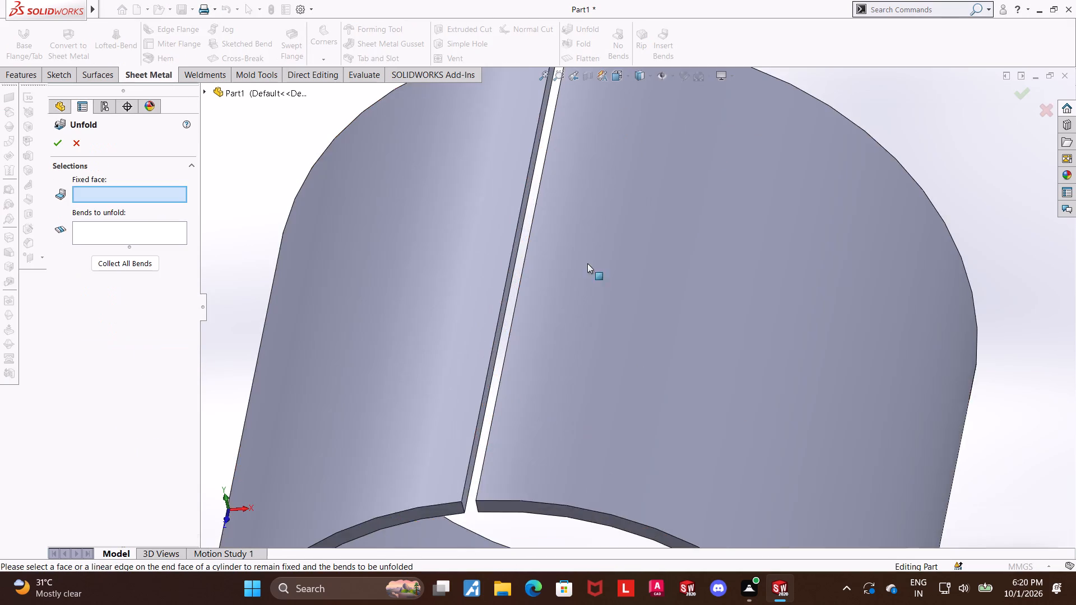
pyautogui.scroll(-5, 587, 263)
pyautogui.moveTo(502, 438); pyautogui.dragTo(488, 440, button='middle')
pyautogui.click(502, 435)
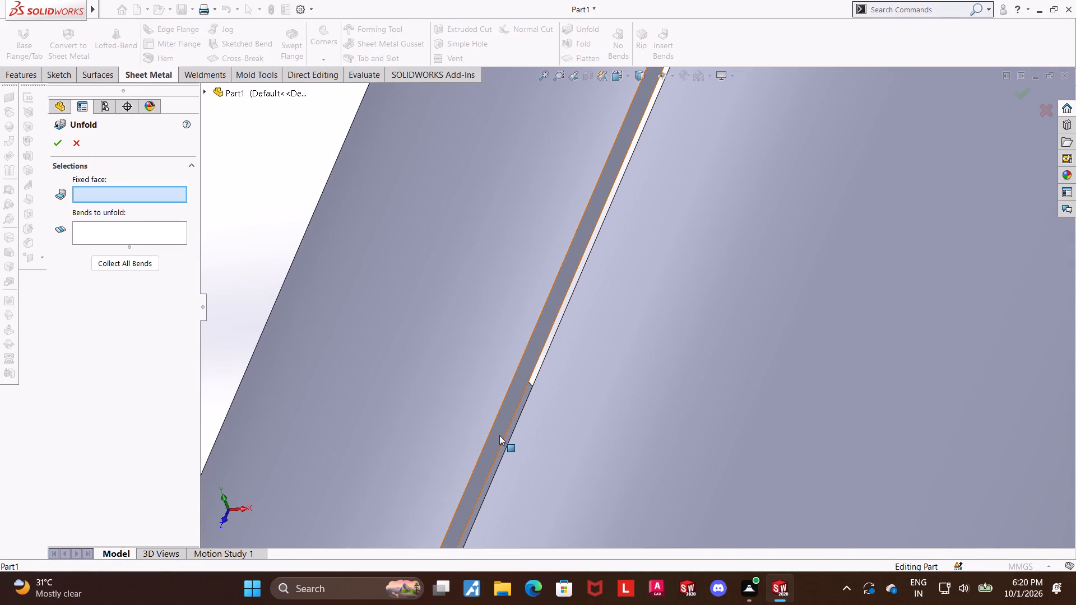
pyautogui.tripleClick(499, 435)
pyautogui.tripleClick(499, 434)
pyautogui.click(497, 432)
pyautogui.moveTo(502, 439); pyautogui.dragTo(541, 444, button='middle')
pyautogui.scroll(1, 524, 441)
pyautogui.moveTo(554, 441); pyautogui.dragTo(563, 443, button='middle')
pyautogui.tripleClick(552, 449)
pyautogui.click(551, 449)
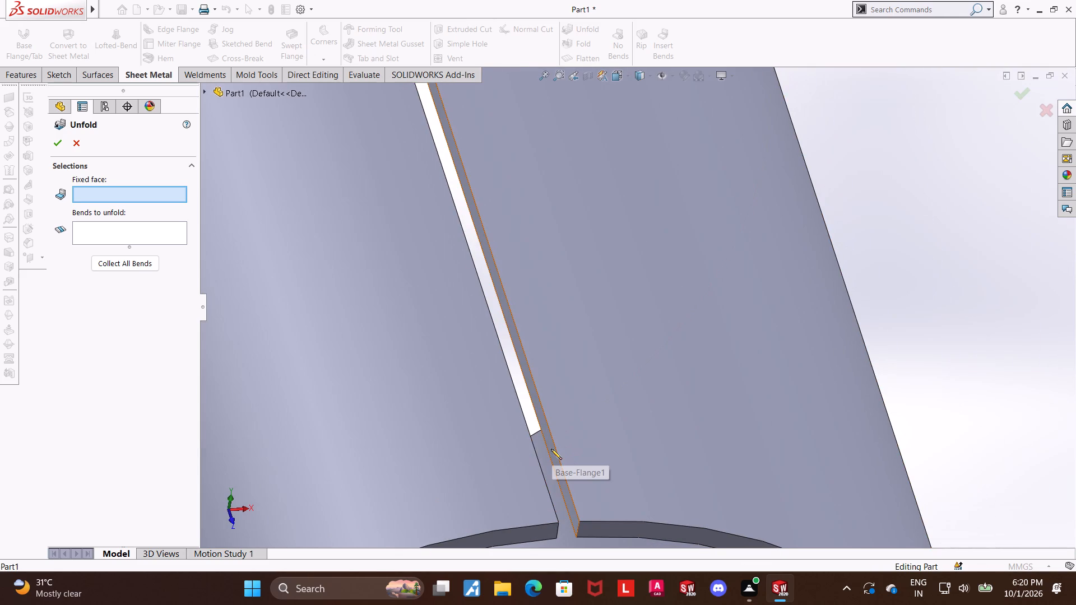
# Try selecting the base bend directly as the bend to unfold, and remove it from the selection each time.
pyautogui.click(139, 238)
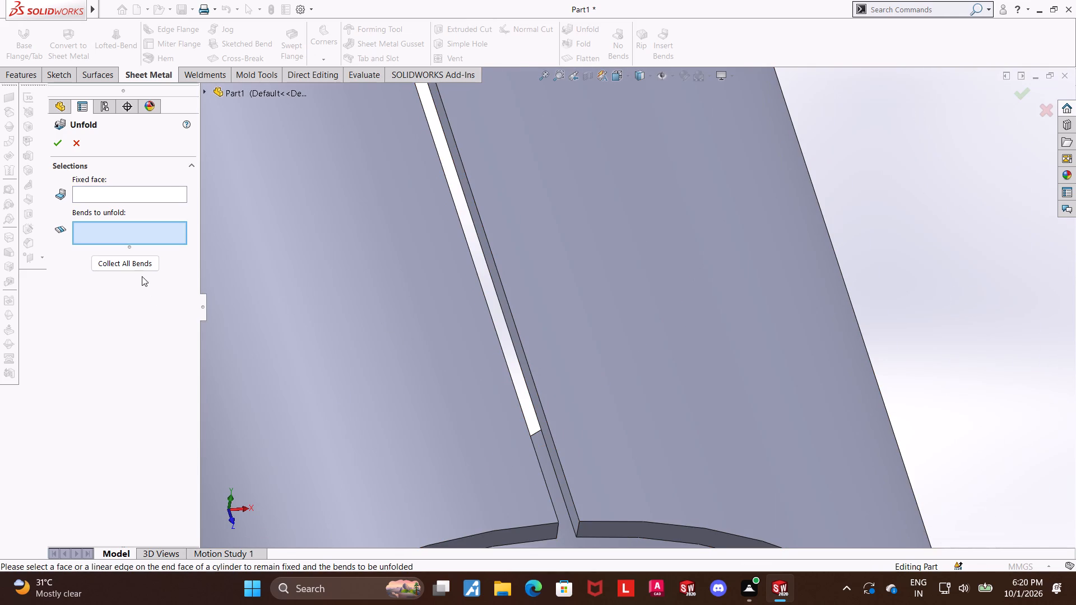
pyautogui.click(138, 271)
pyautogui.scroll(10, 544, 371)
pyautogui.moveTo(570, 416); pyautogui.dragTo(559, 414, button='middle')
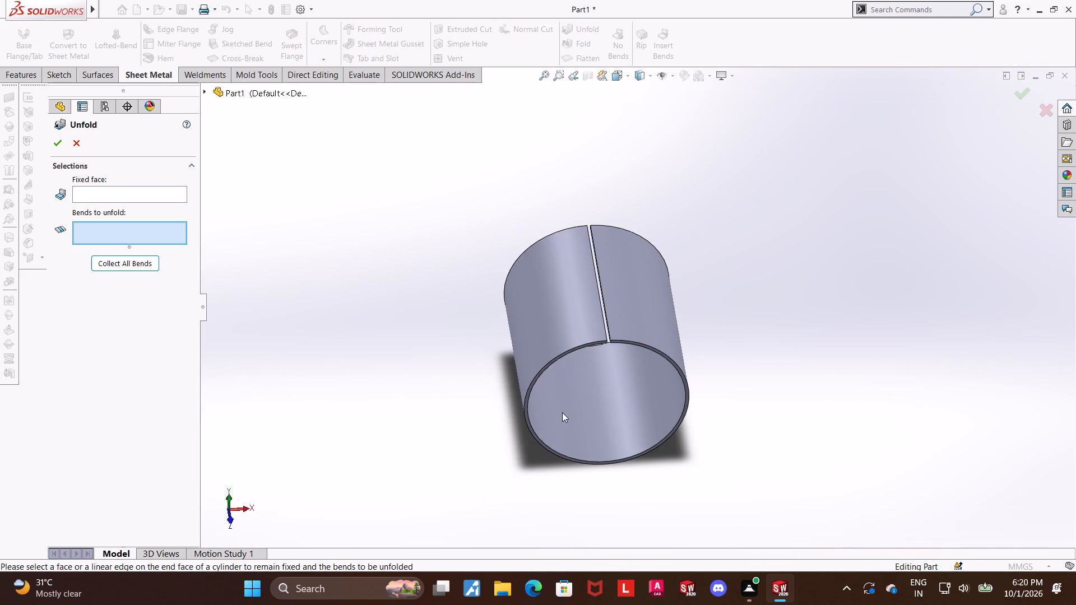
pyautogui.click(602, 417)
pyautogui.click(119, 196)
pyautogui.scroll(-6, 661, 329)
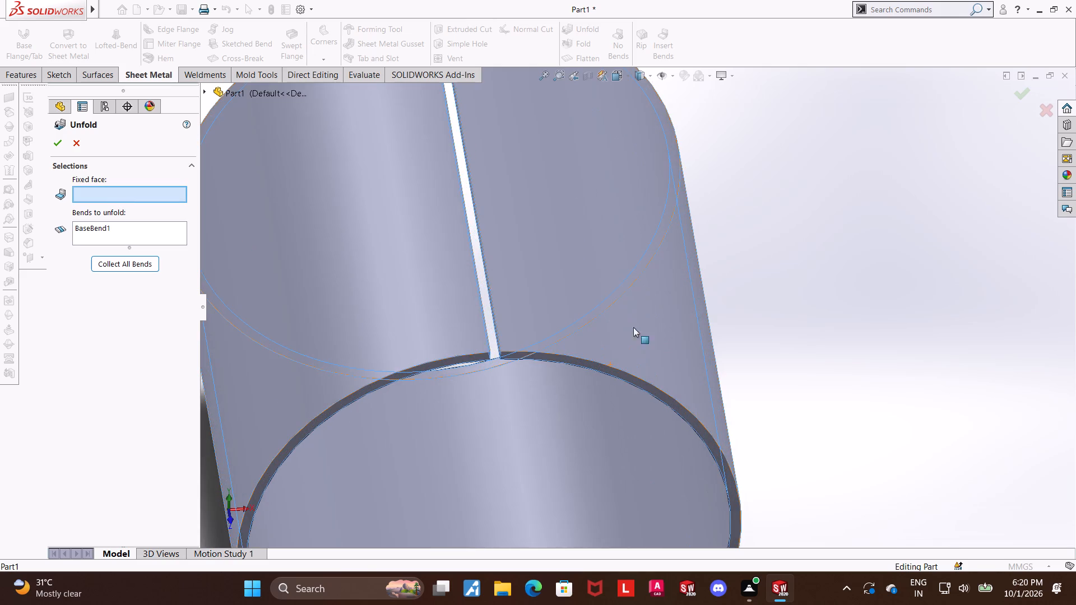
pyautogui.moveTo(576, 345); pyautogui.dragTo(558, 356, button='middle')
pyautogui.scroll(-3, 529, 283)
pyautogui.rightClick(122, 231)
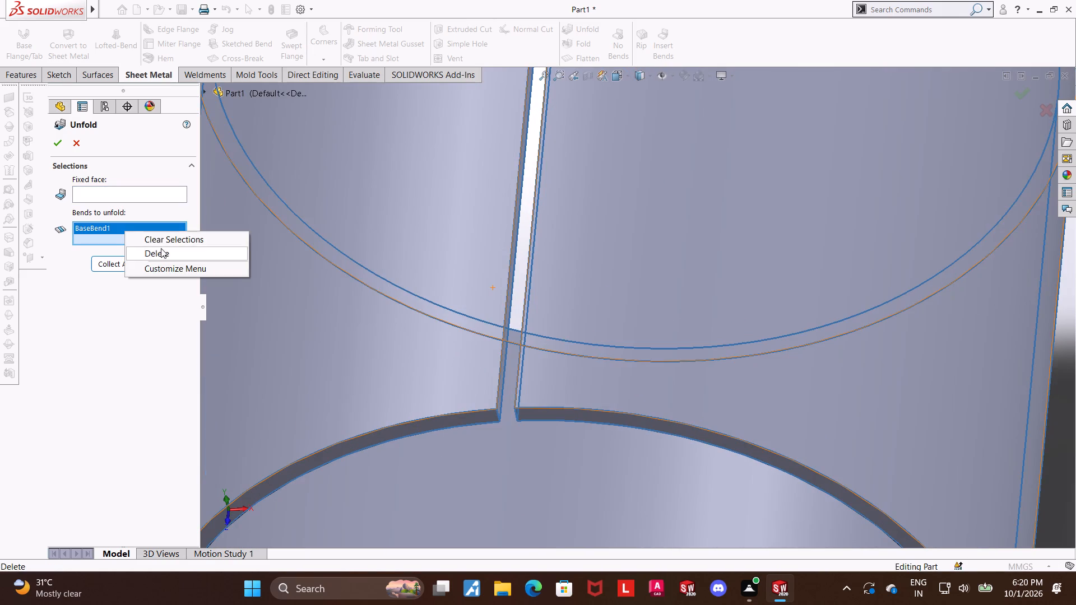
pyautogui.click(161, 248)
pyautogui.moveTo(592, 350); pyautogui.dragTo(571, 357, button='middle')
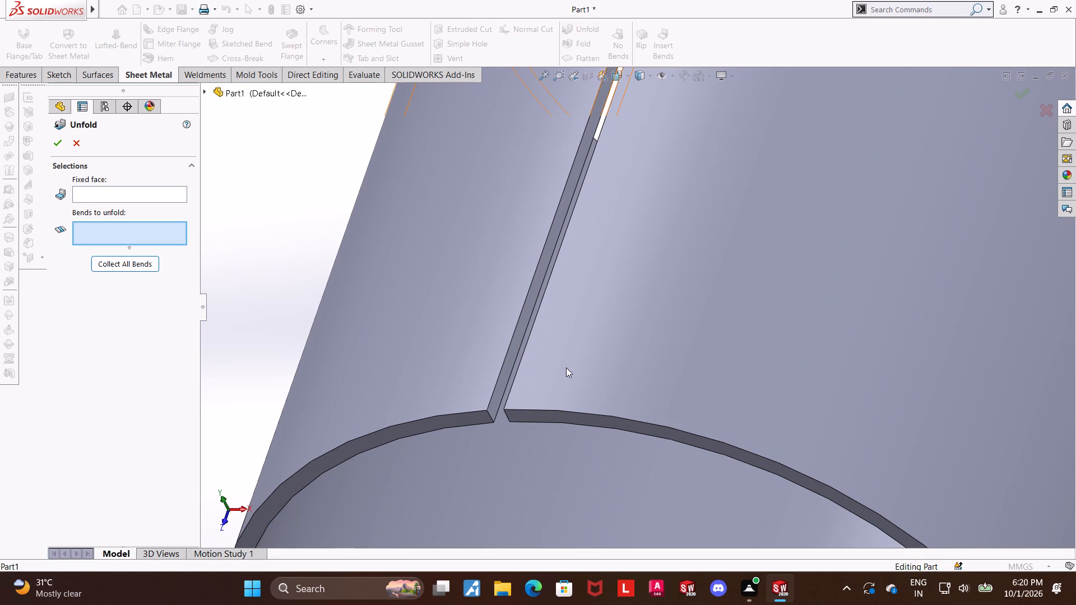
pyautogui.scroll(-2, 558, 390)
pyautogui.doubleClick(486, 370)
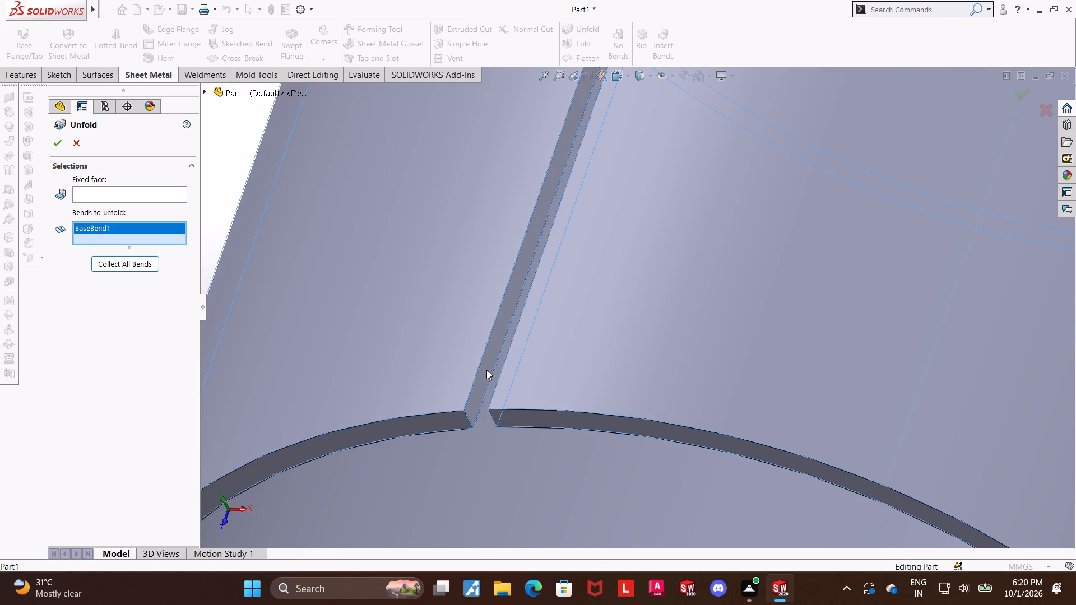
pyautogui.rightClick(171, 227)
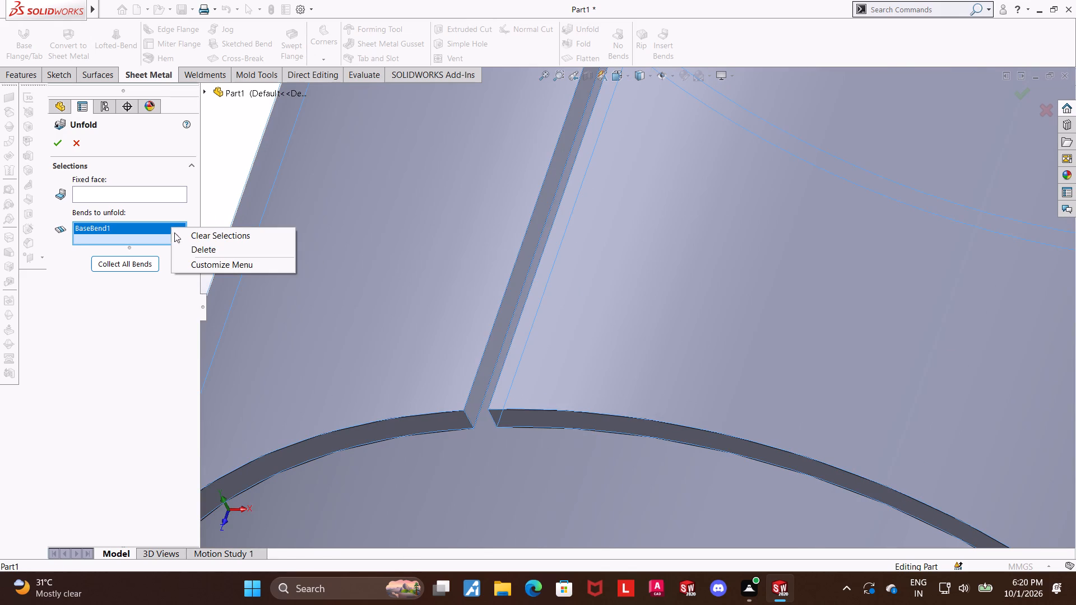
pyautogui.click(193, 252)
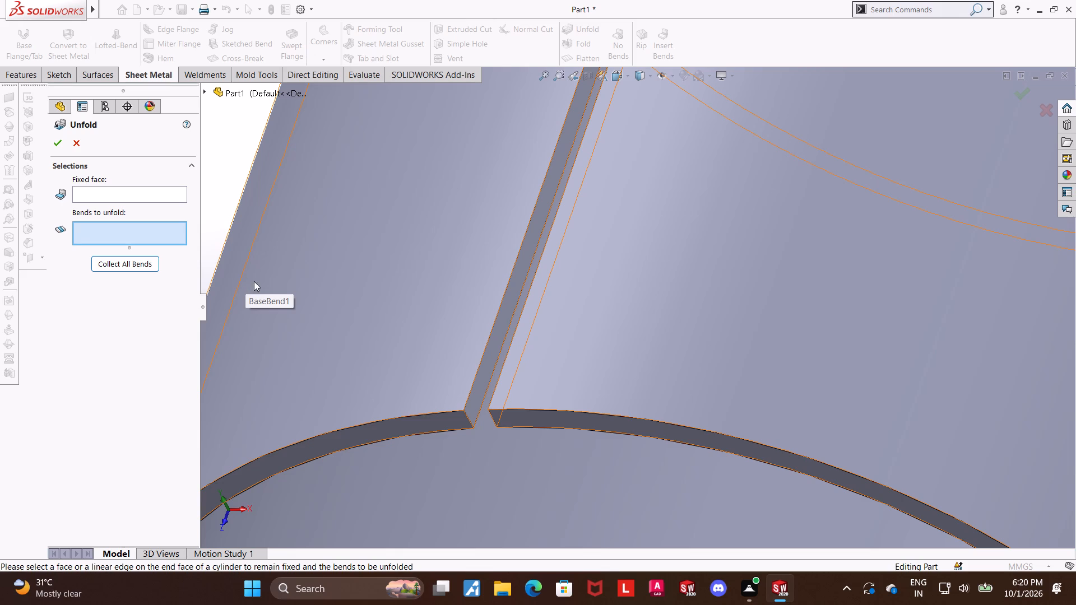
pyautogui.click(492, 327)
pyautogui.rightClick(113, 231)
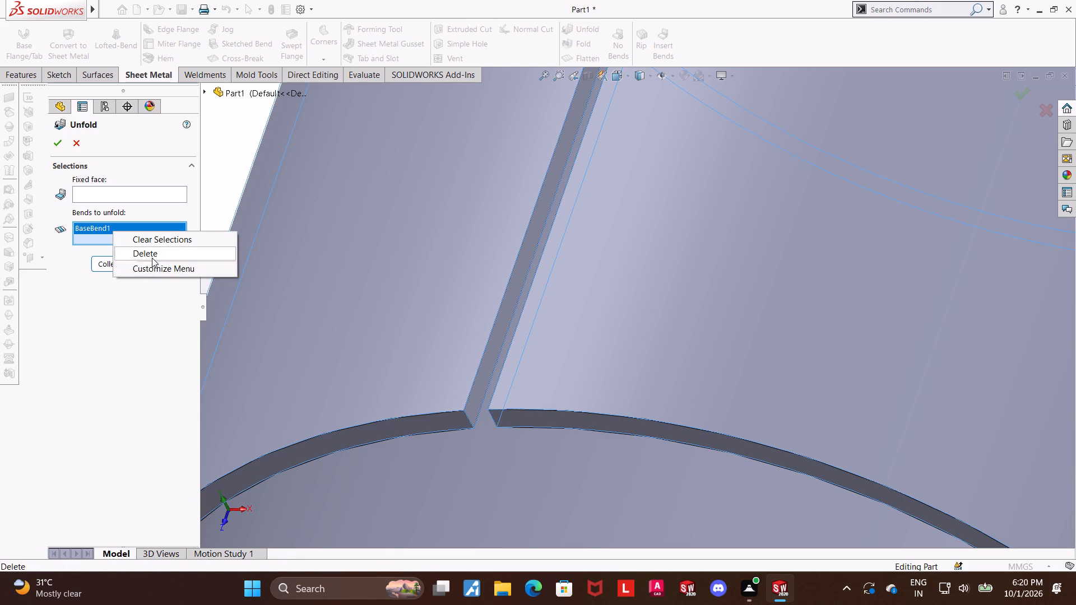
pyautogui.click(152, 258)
# Unfold the cylinder with the slit's outer long edge as the fixed reference and all bends collected.
pyautogui.click(127, 196)
pyautogui.click(505, 291)
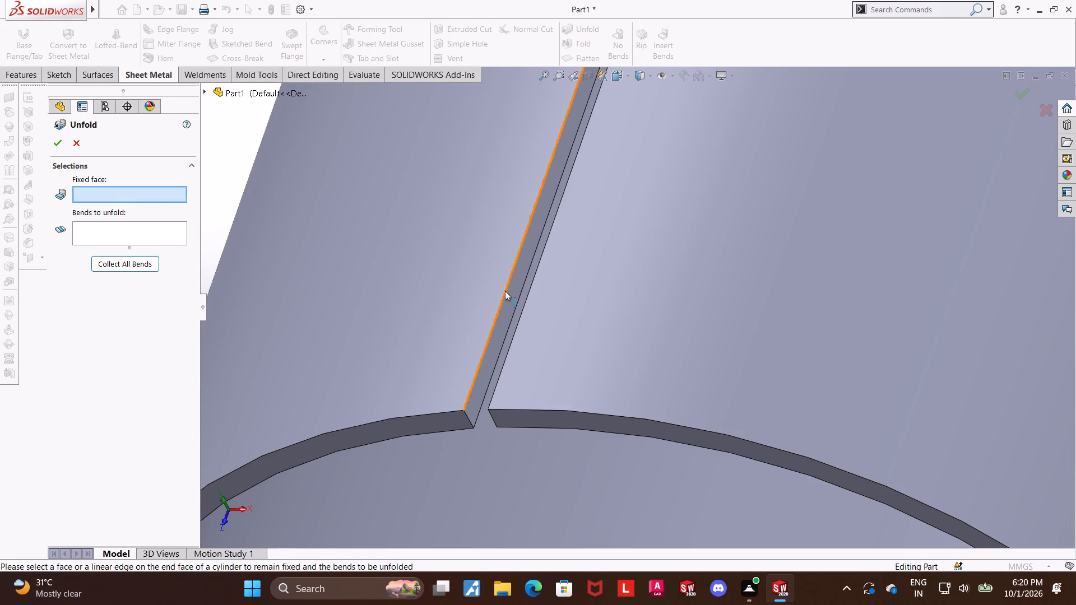
pyautogui.click(127, 267)
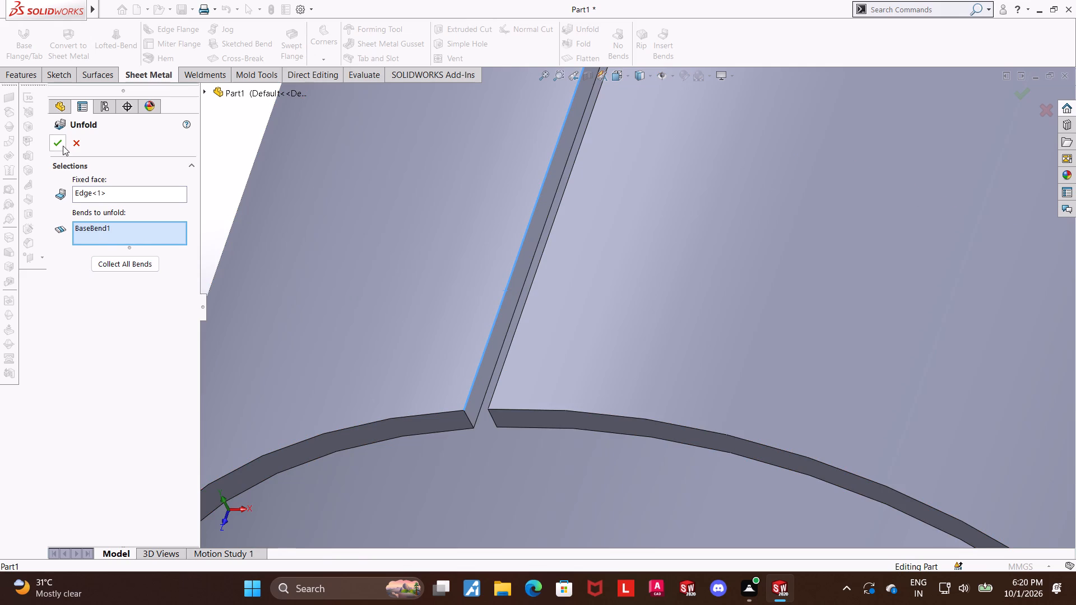
pyautogui.click(63, 146)
pyautogui.scroll(18, 624, 249)
pyautogui.scroll(-4, 563, 314)
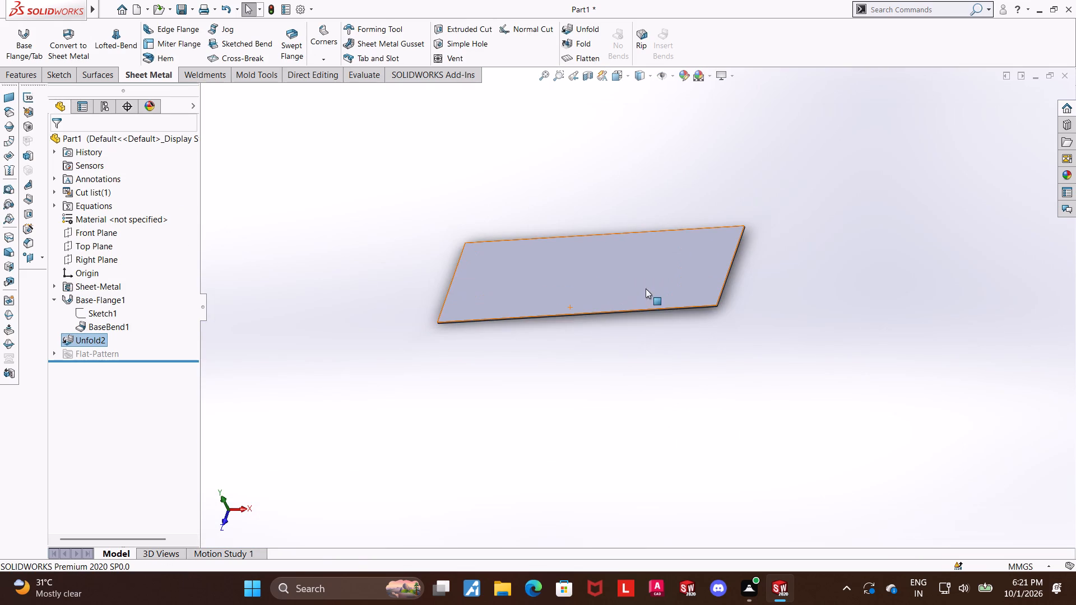
# Orient the model to the Top view and start a new sketch on the unfolded sheet's large flat face.
pyautogui.click(617, 76)
pyautogui.click(509, 276)
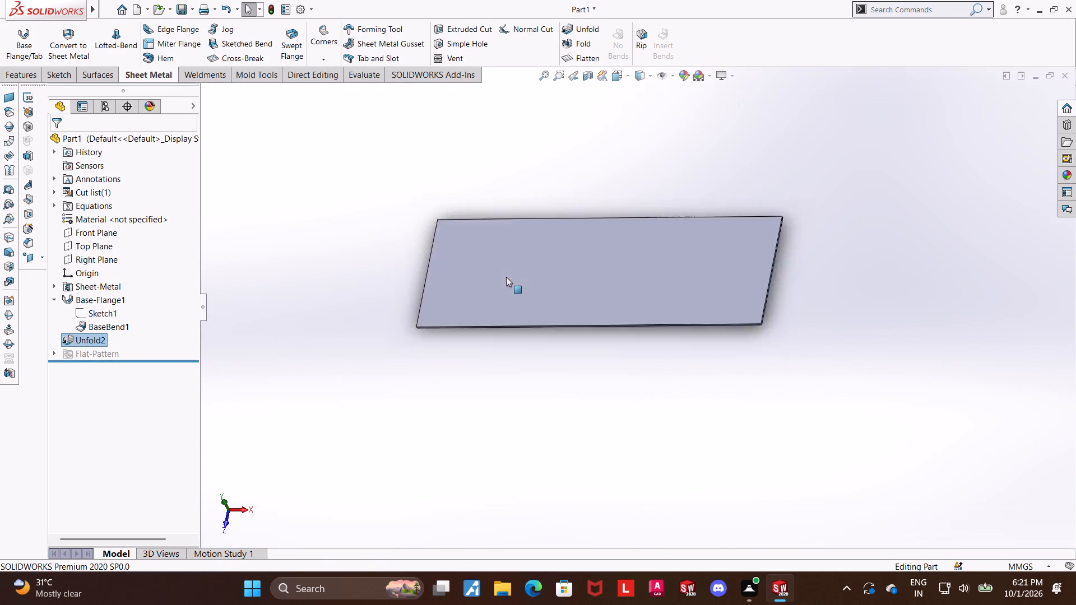
pyautogui.click(682, 454)
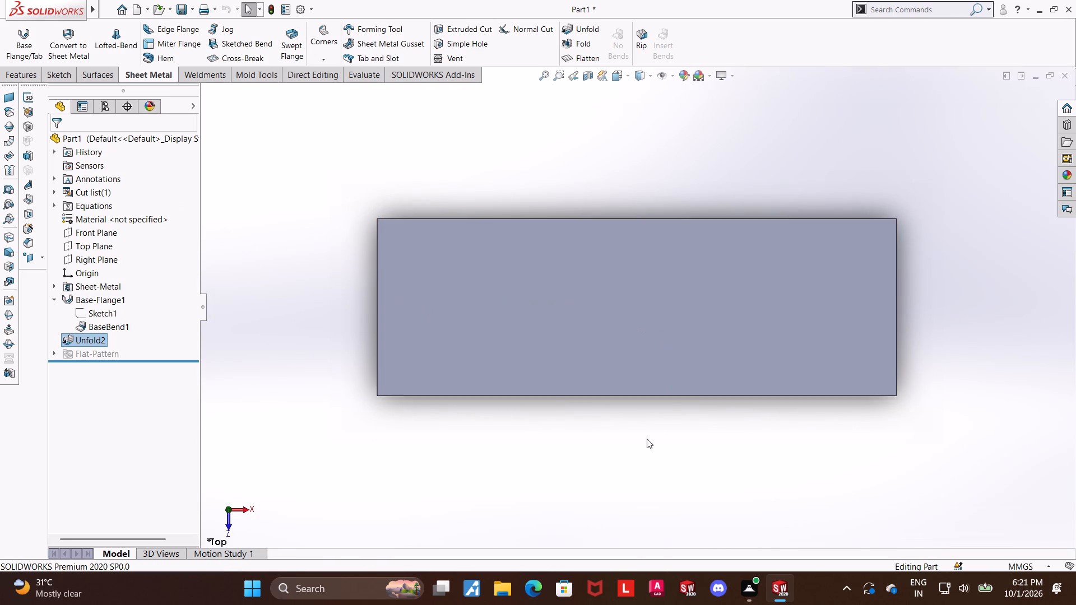
pyautogui.click(610, 297)
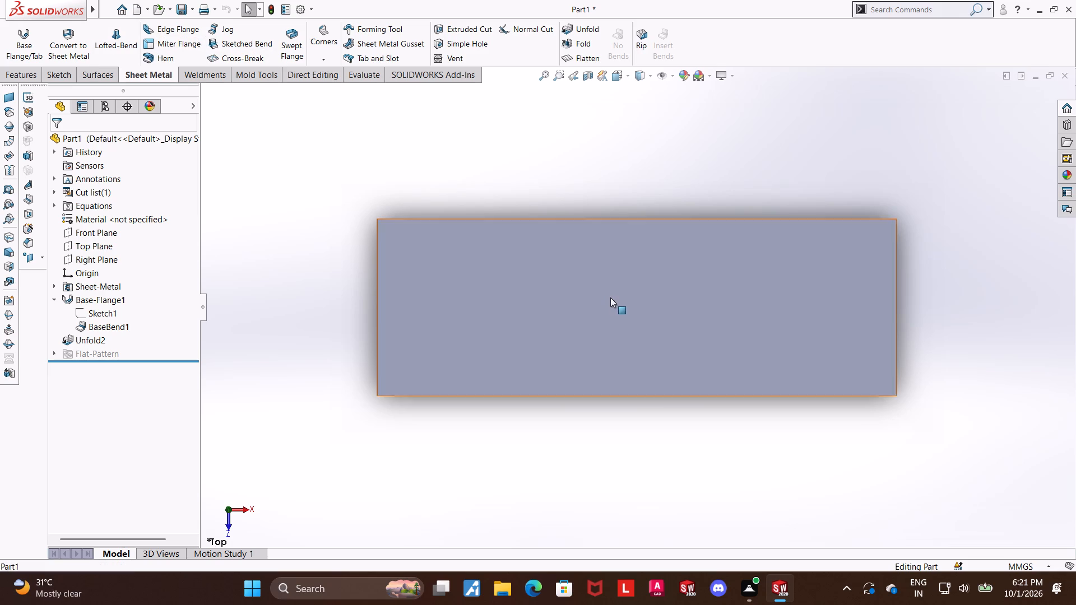
pyautogui.click(657, 264)
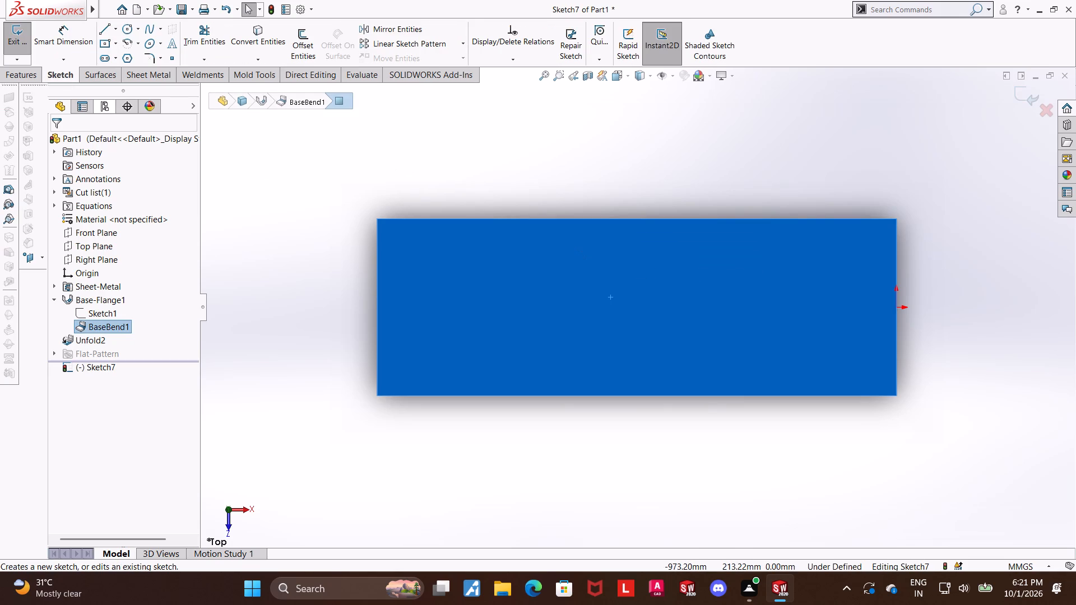
# Draw a vertical centerline across the unfolded sheet between the midpoints of its upper and lower long edges.
pyautogui.click(116, 27)
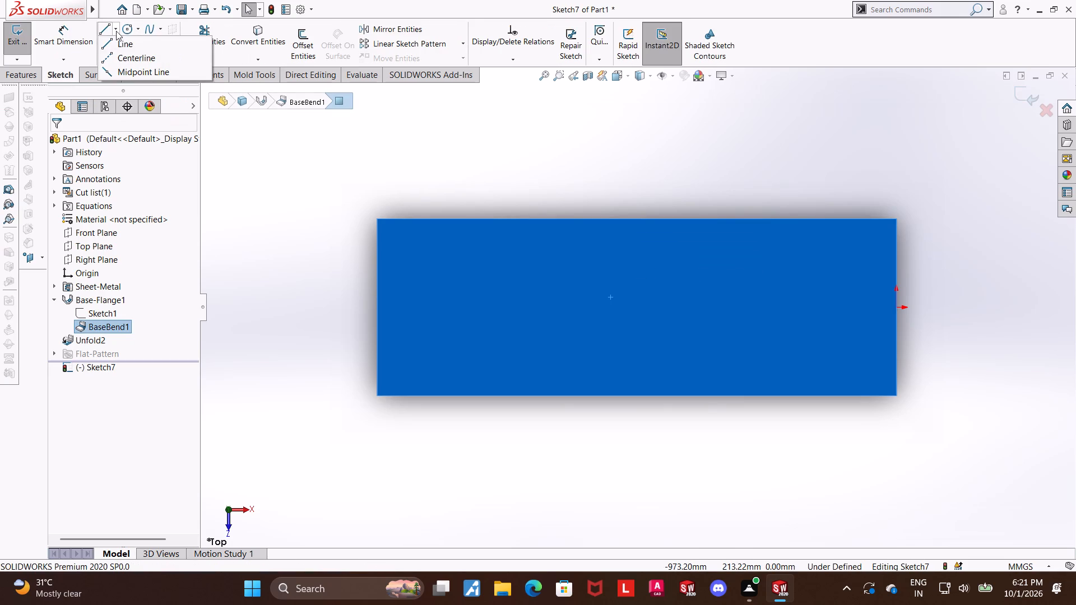
pyautogui.click(124, 53)
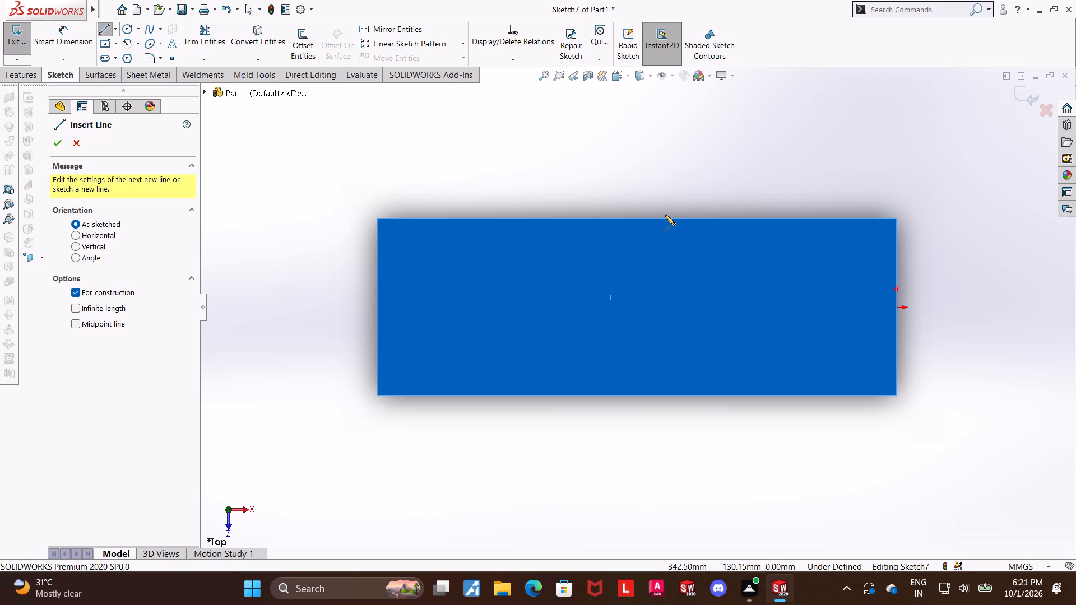
pyautogui.click(638, 218)
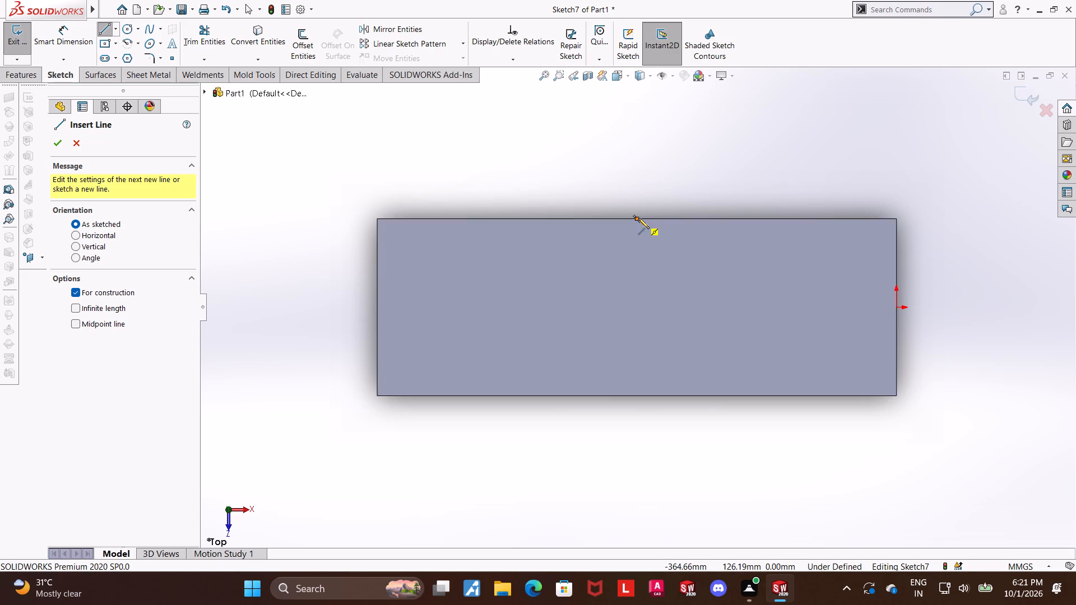
pyautogui.click(637, 395)
pyautogui.press('Escape')
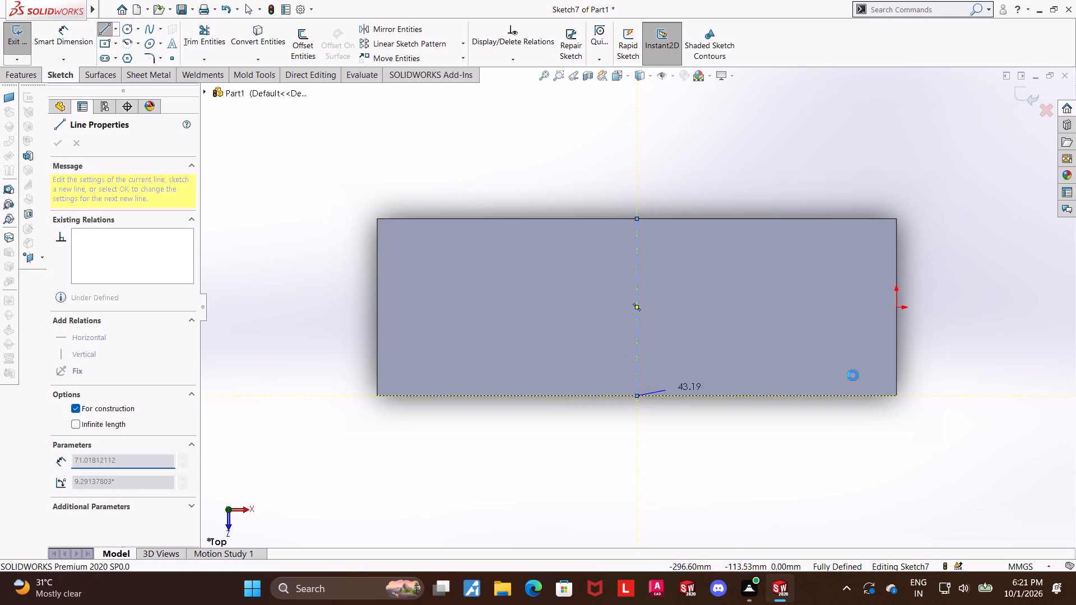
pyautogui.press('Escape')
pyautogui.press('Escape')
# Draw a circle centred on the centerline's midpoint and dimension its diameter to 70 mm.
pyautogui.click(129, 24)
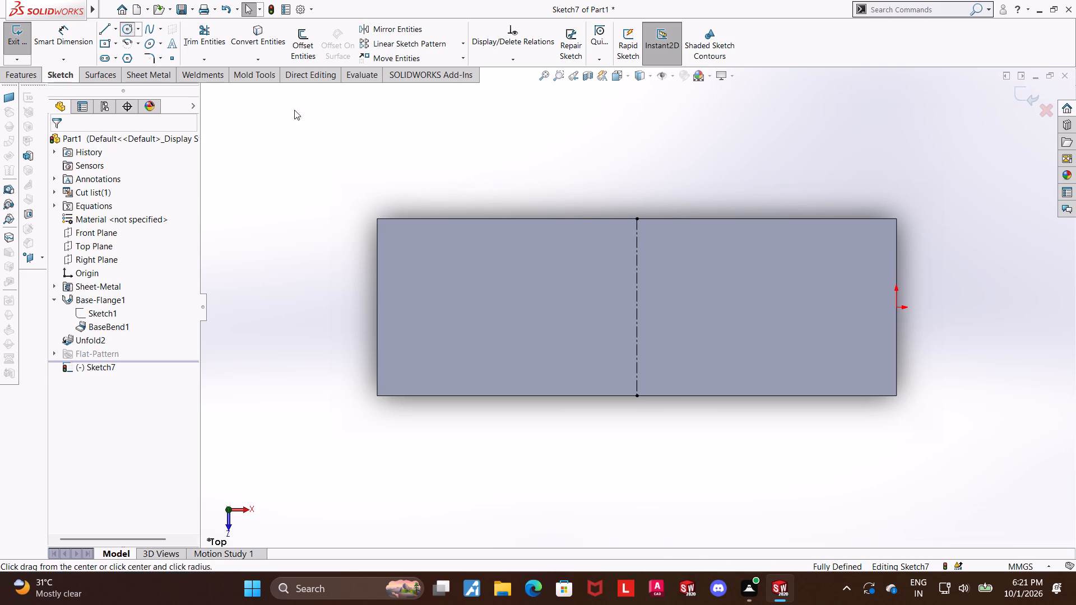
pyautogui.click(635, 307)
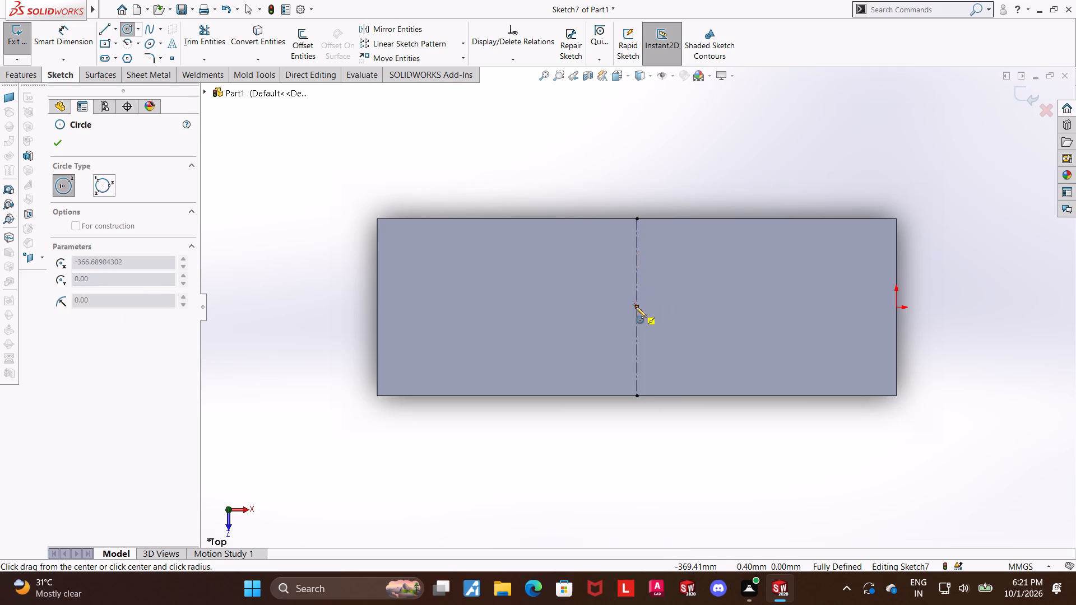
pyautogui.click(670, 296)
pyautogui.press('Escape')
pyautogui.press('Escape')
pyautogui.click(59, 41)
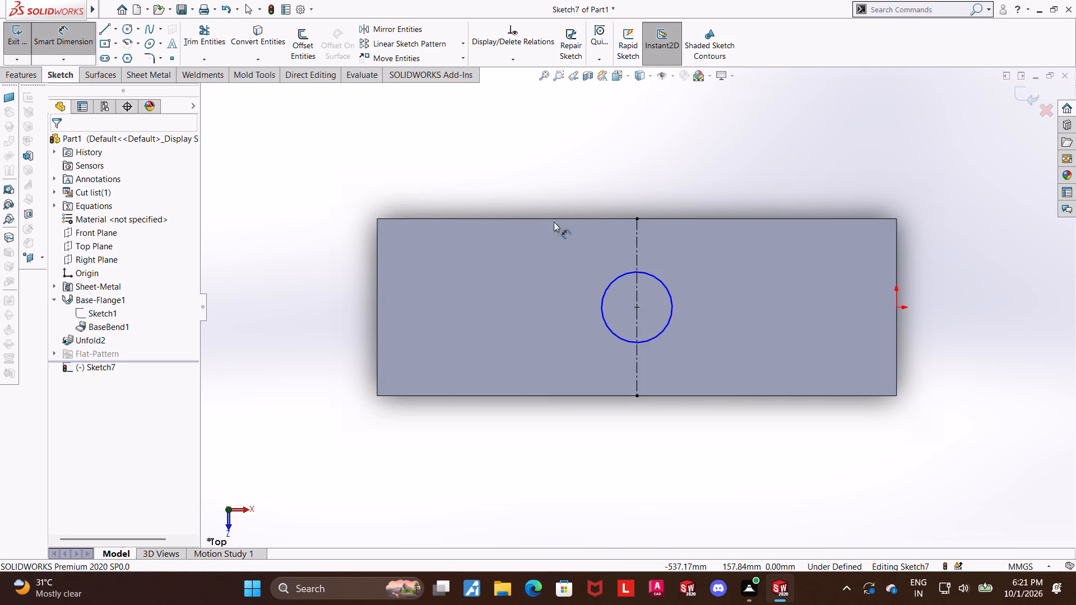
pyautogui.click(666, 291)
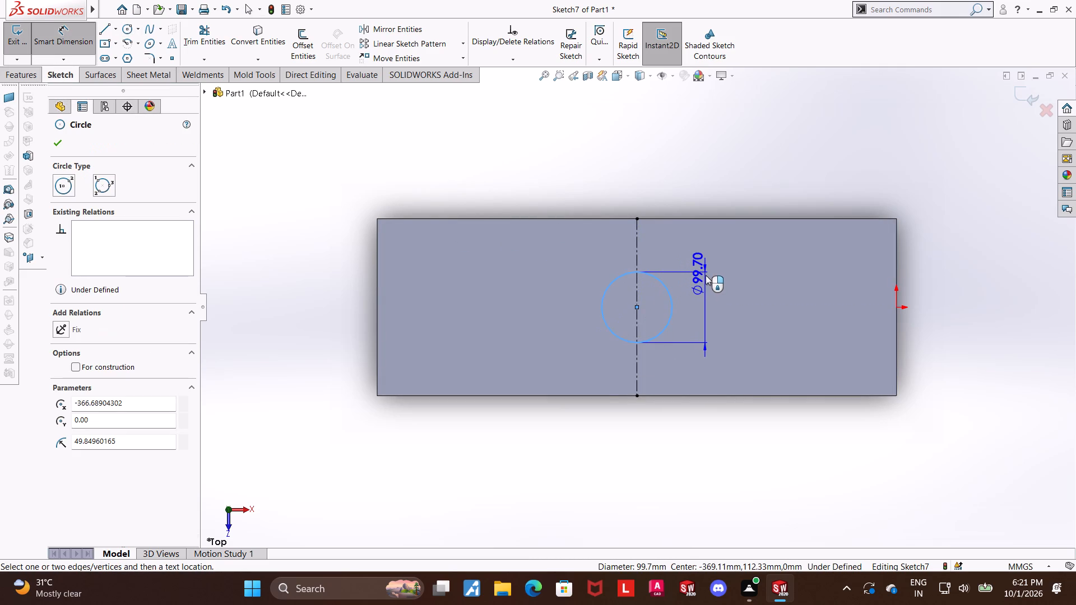
pyautogui.click(706, 275)
pyautogui.write('70')
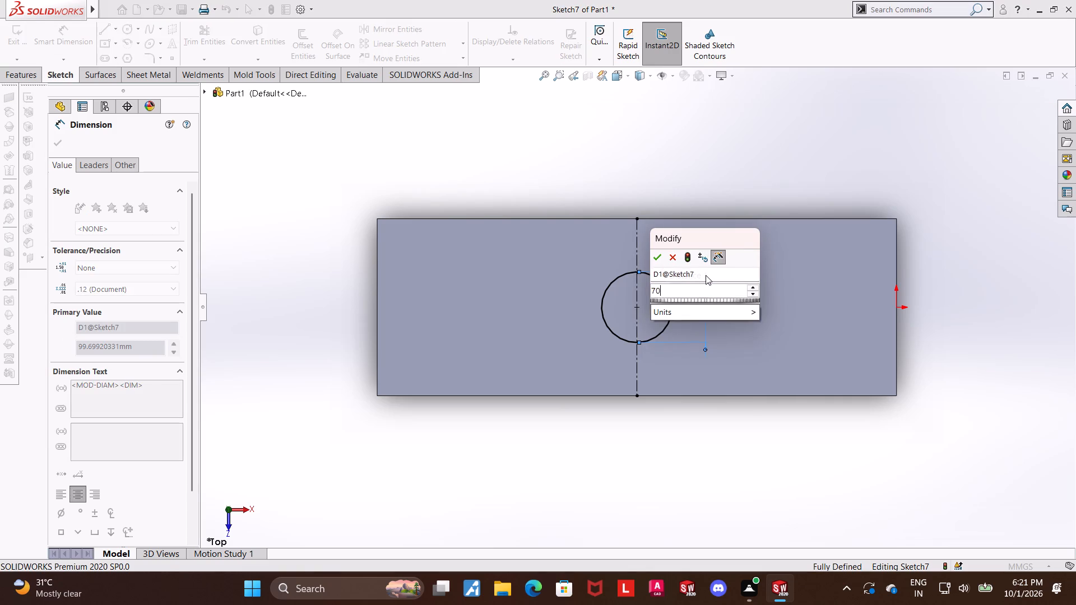
pyautogui.press('Return')
pyautogui.press('Escape')
pyautogui.press('Escape')
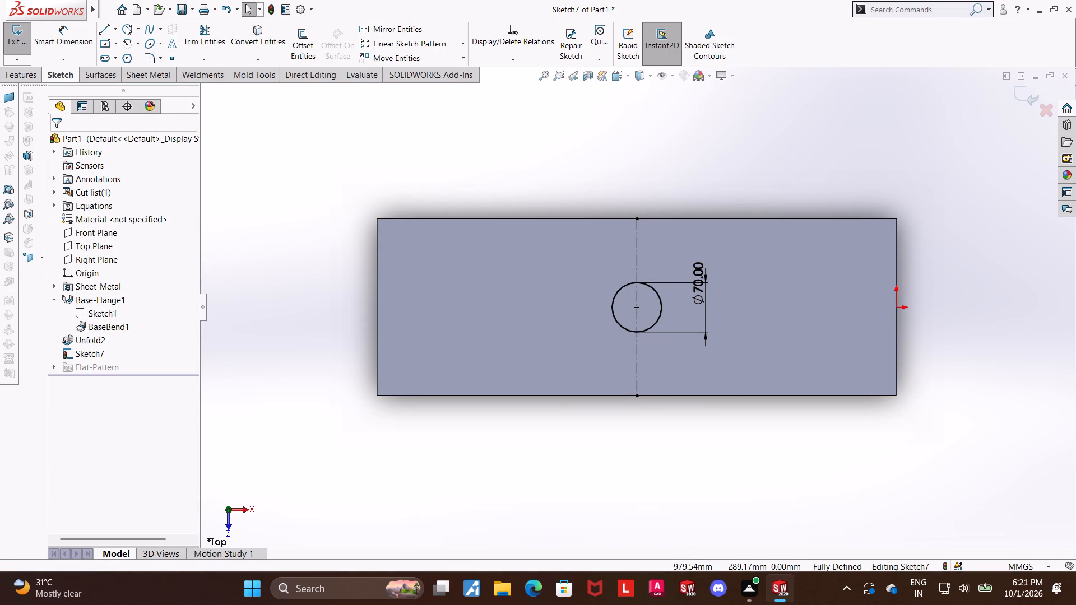
# Draw a smaller circle on the centerline above the 70 mm circle and dimension its diameter to 25 mm.
pyautogui.click(126, 26)
pyautogui.scroll(-2, 571, 226)
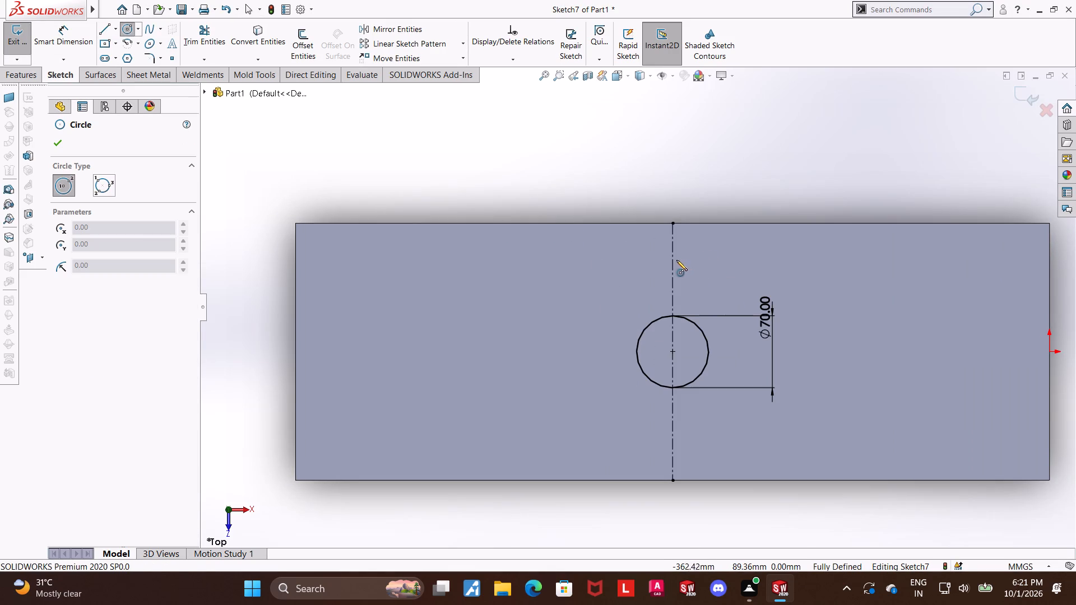
pyautogui.click(674, 260)
pyautogui.click(691, 260)
pyautogui.press('Escape')
pyautogui.click(77, 32)
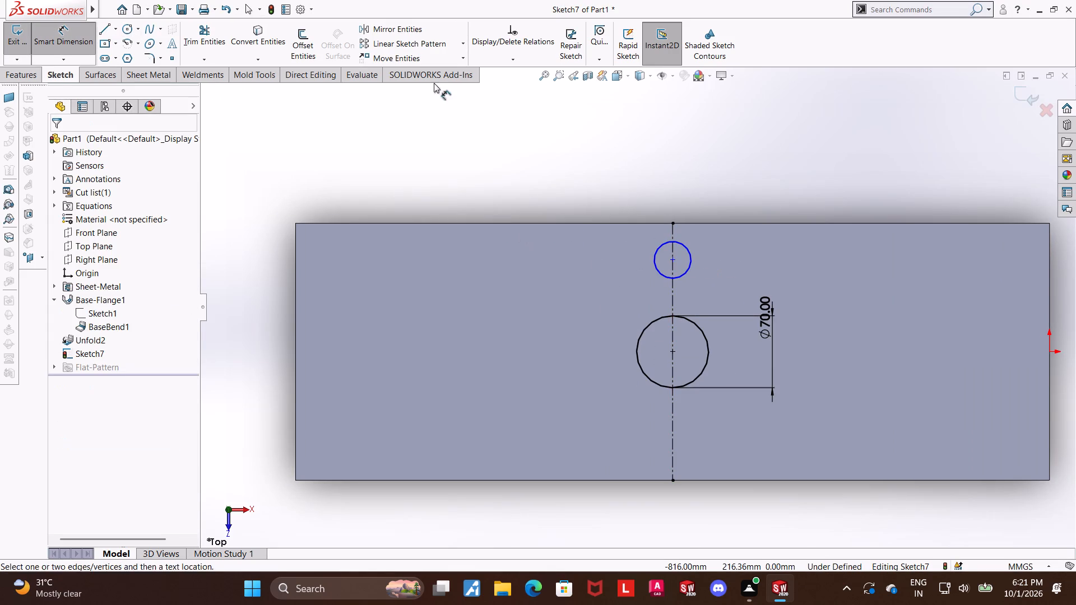
pyautogui.click(658, 247)
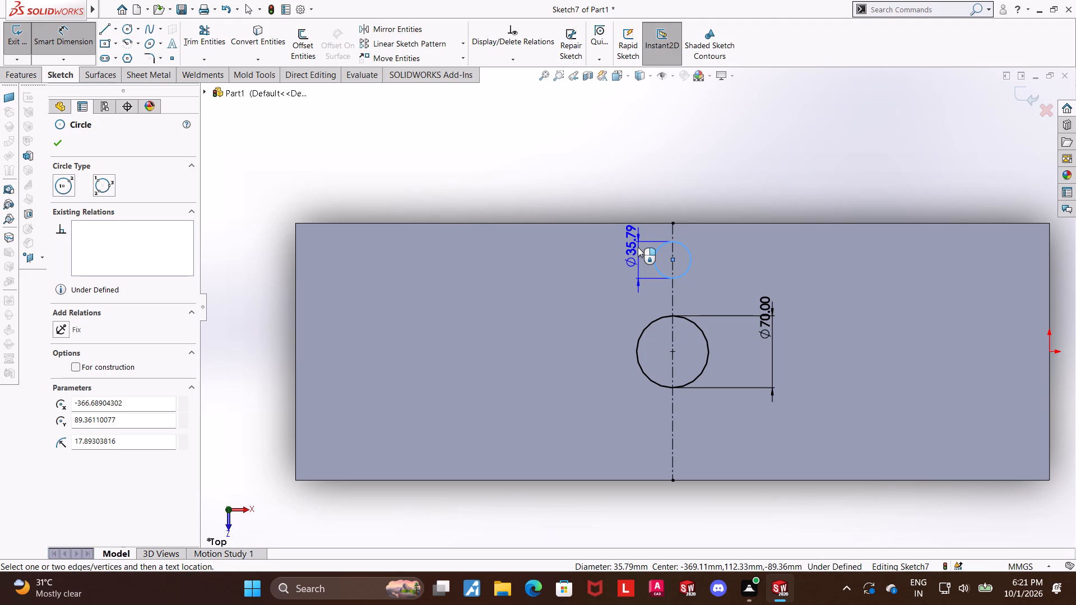
pyautogui.click(638, 247)
pyautogui.write('25')
pyautogui.press('Return')
pyautogui.press('Escape')
pyautogui.press('Escape')
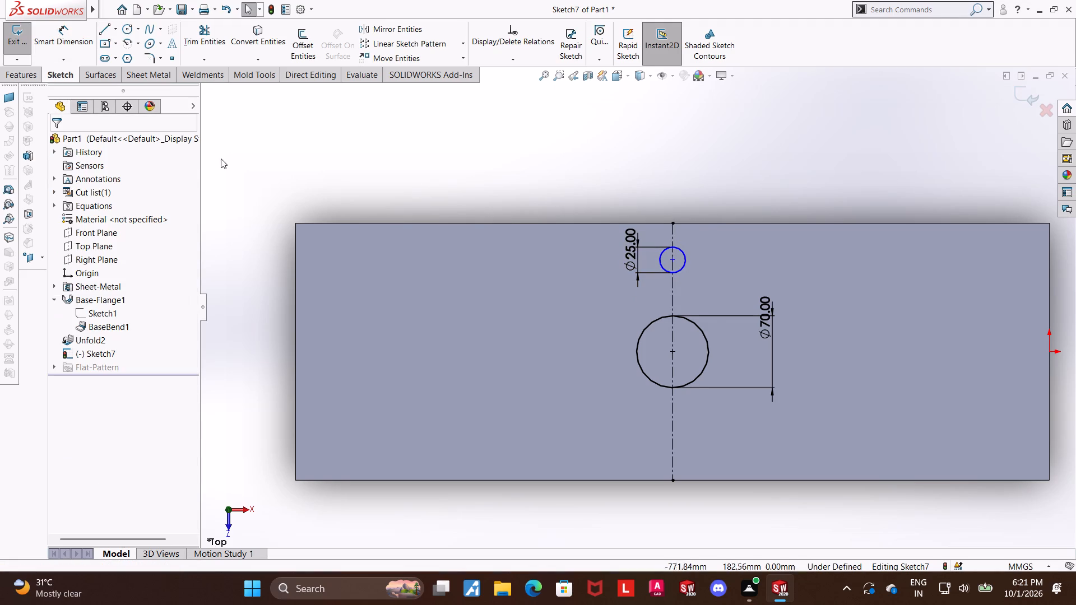
# Draw another small circle on the centerline below the 70 mm circle and dimension its diameter to 25 mm.
pyautogui.click(125, 27)
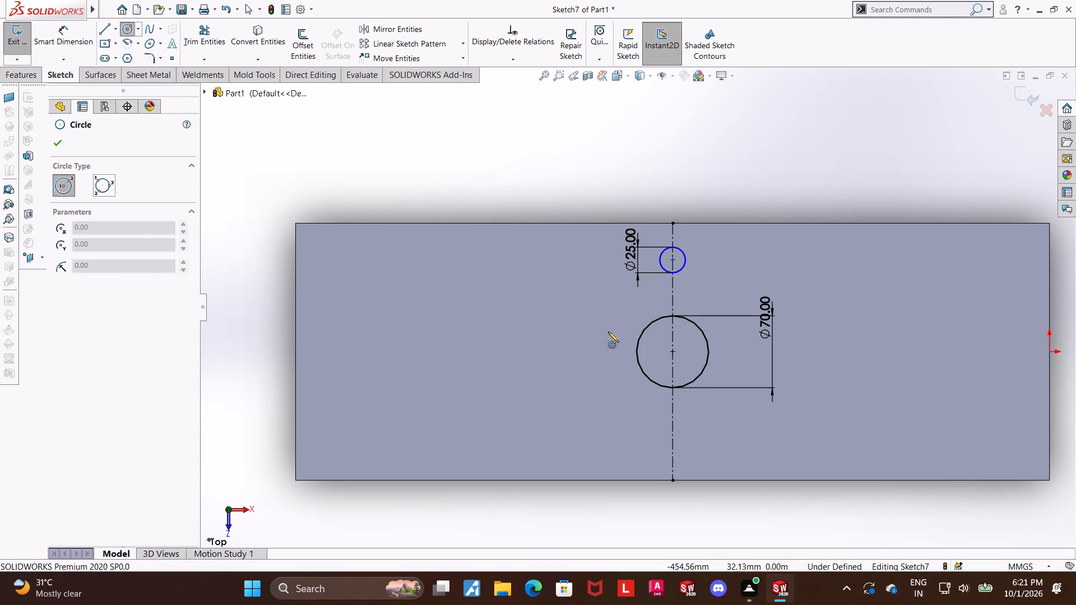
pyautogui.click(671, 448)
pyautogui.click(690, 447)
pyautogui.press('Escape')
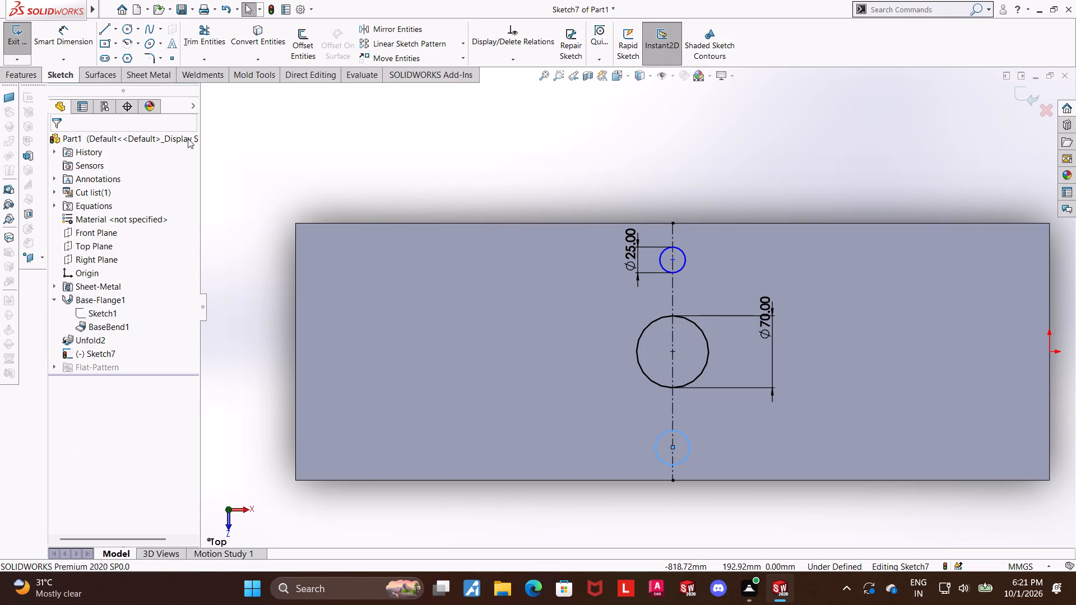
pyautogui.moveTo(71, 36); pyautogui.dragTo(81, 37)
pyautogui.click(662, 431)
pyautogui.click(646, 424)
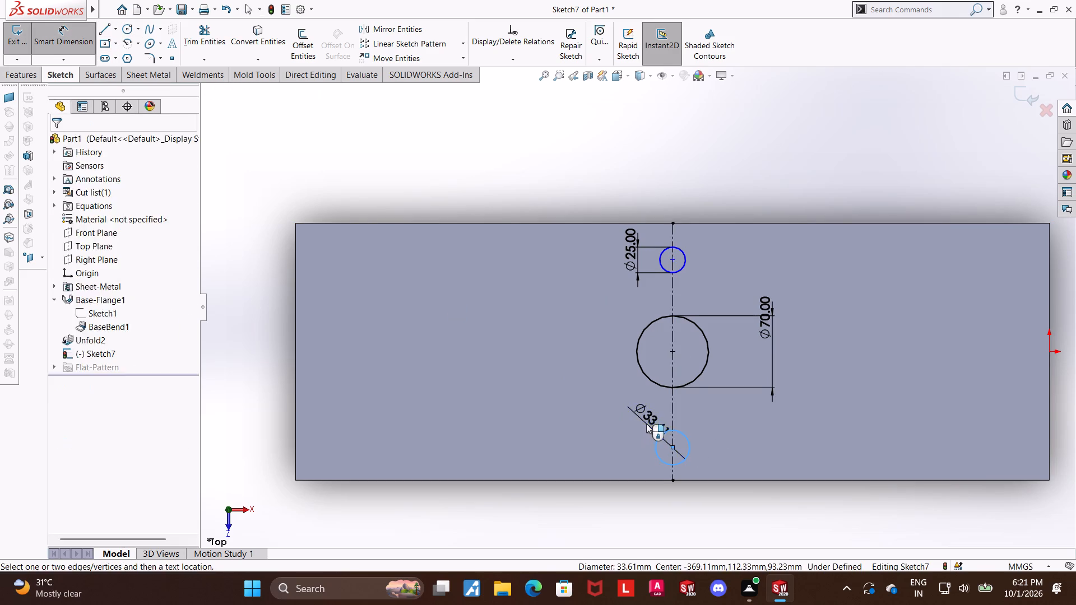
pyautogui.write('256')
pyautogui.press('Return')
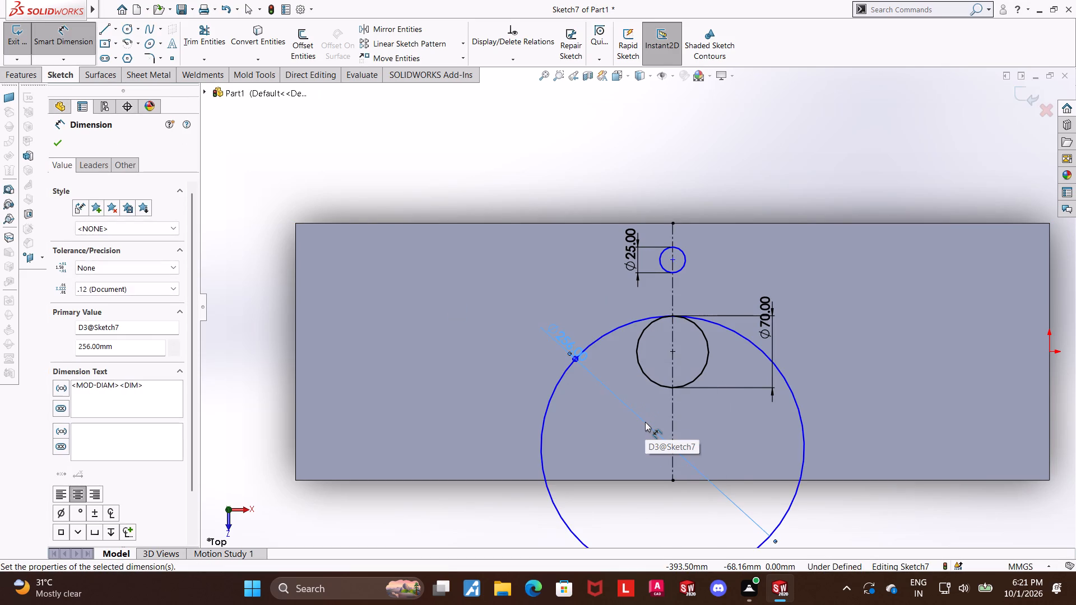
pyautogui.hotkey('ctrl', 'z')
pyautogui.doubleClick(650, 421)
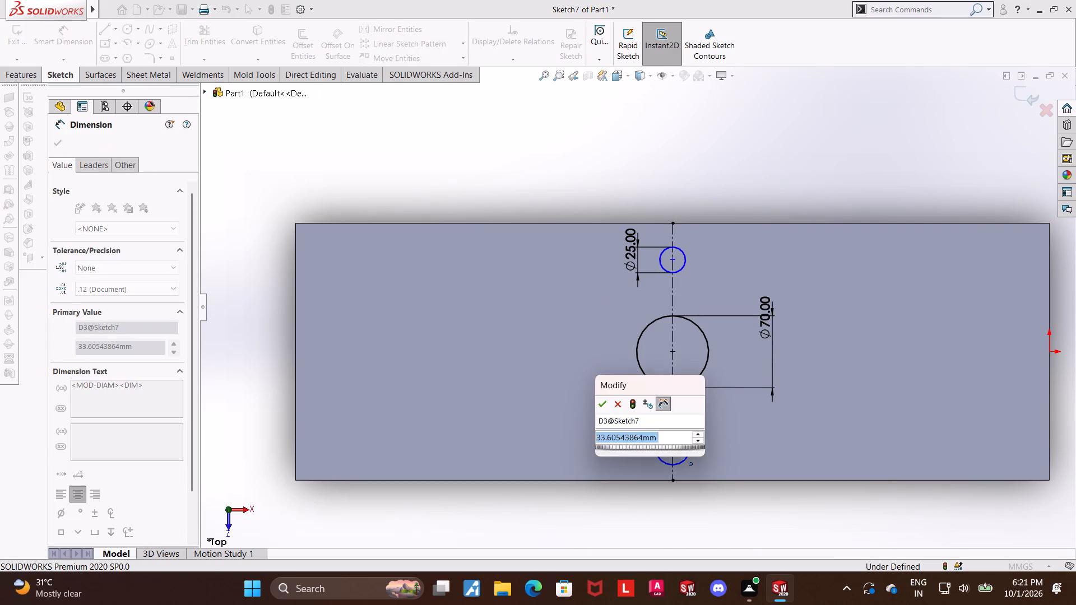
pyautogui.write('25')
pyautogui.press('Return')
pyautogui.press('Escape')
pyautogui.press('Escape')
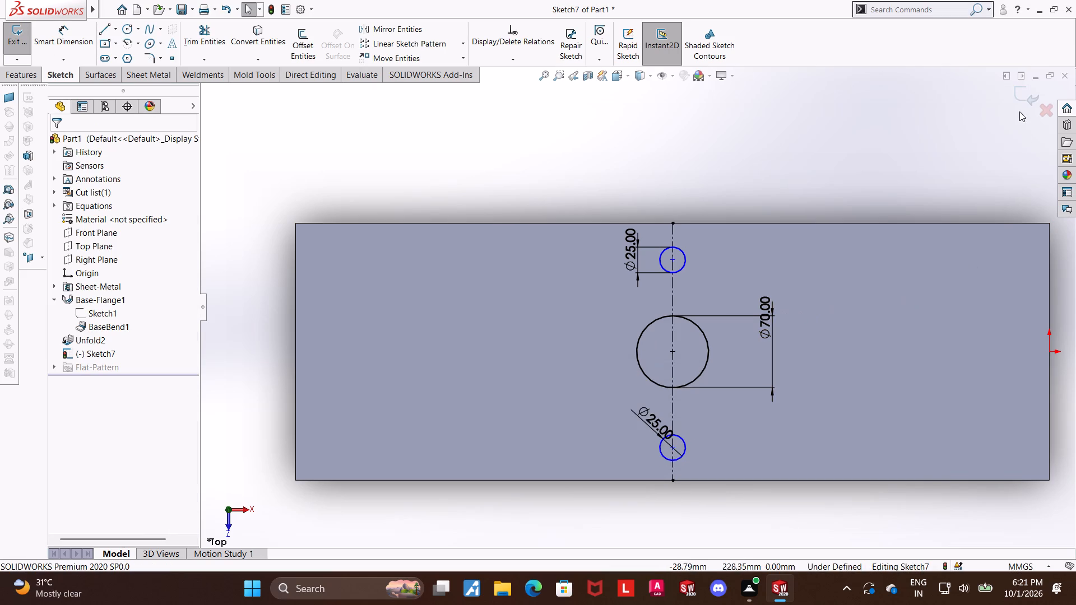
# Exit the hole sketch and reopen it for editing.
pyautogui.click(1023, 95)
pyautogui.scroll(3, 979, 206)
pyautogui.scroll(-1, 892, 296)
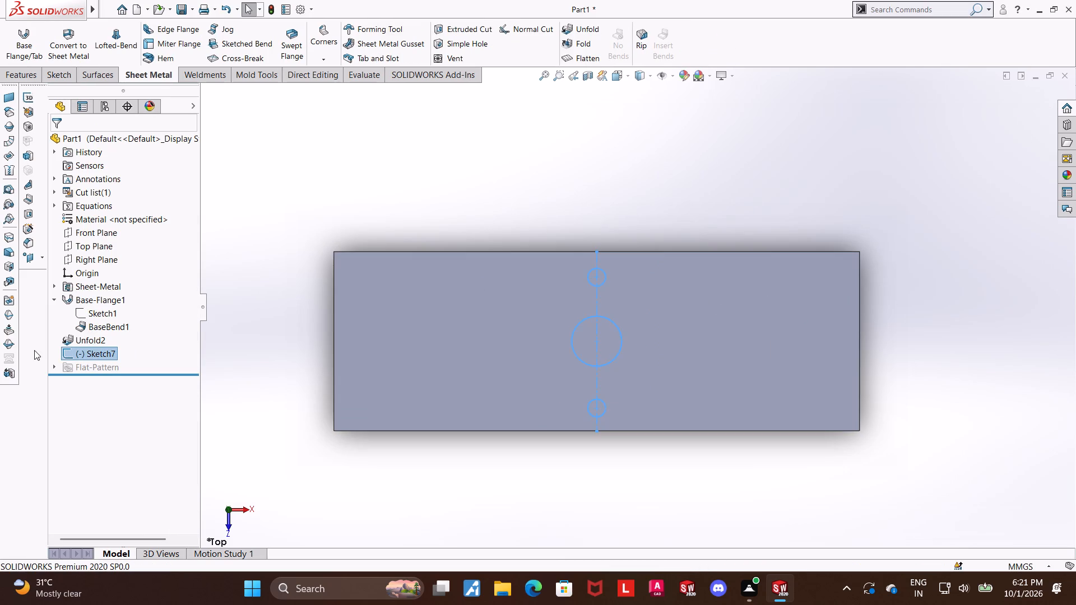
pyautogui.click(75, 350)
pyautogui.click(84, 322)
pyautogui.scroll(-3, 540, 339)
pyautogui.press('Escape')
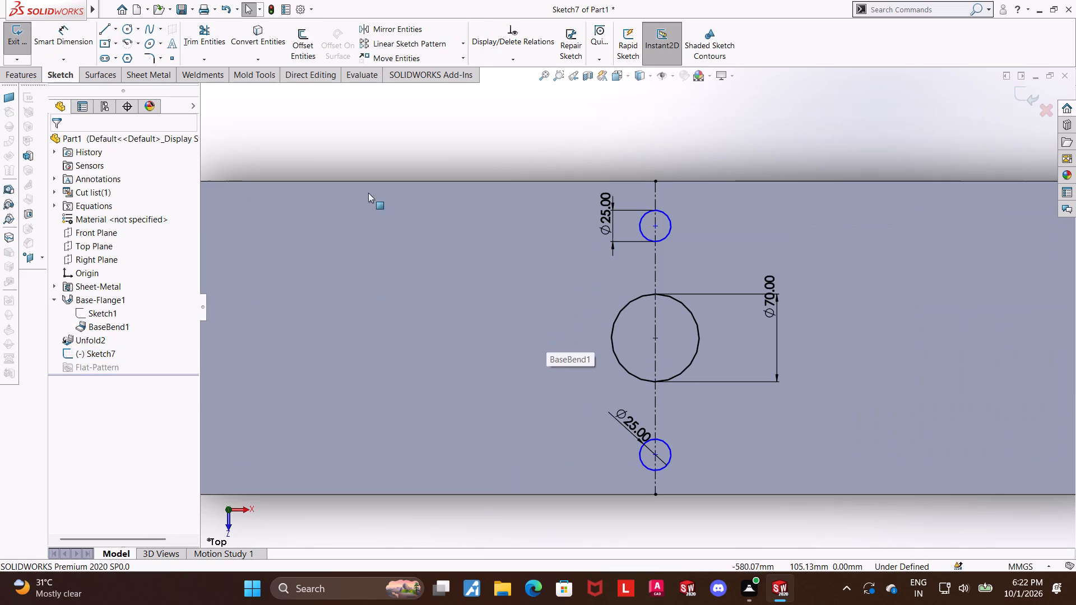
# Dimension the upper small circle's centre 35 mm from the sheet's upper edge.
pyautogui.click(87, 32)
pyautogui.click(652, 227)
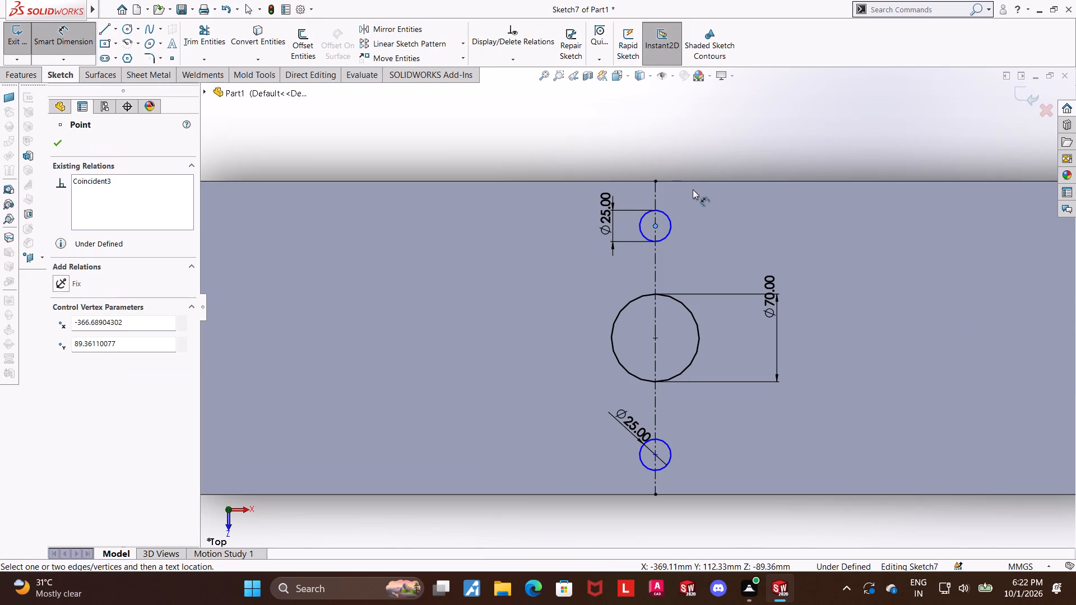
pyautogui.click(693, 180)
pyautogui.click(703, 200)
pyautogui.write('35')
pyautogui.press('Return')
pyautogui.press('Escape')
pyautogui.press('Escape')
# Dimension the lower small circle's centre 25 mm from the sheet's lower edge.
pyautogui.scroll(3, 634, 204)
pyautogui.scroll(-2, 654, 332)
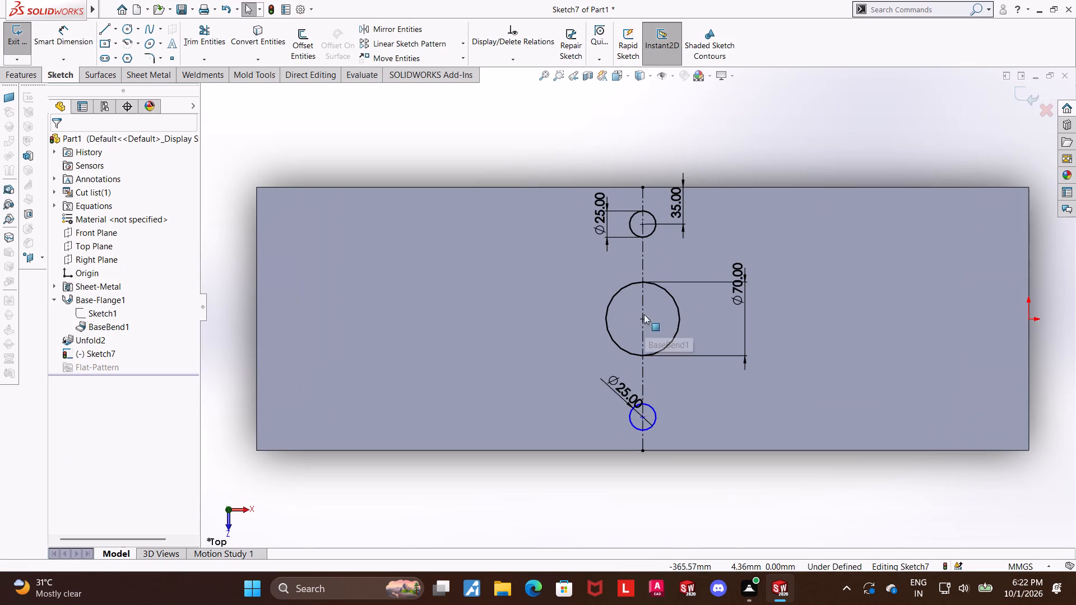
pyautogui.press('Escape')
pyautogui.click(82, 36)
pyautogui.scroll(-2, 595, 429)
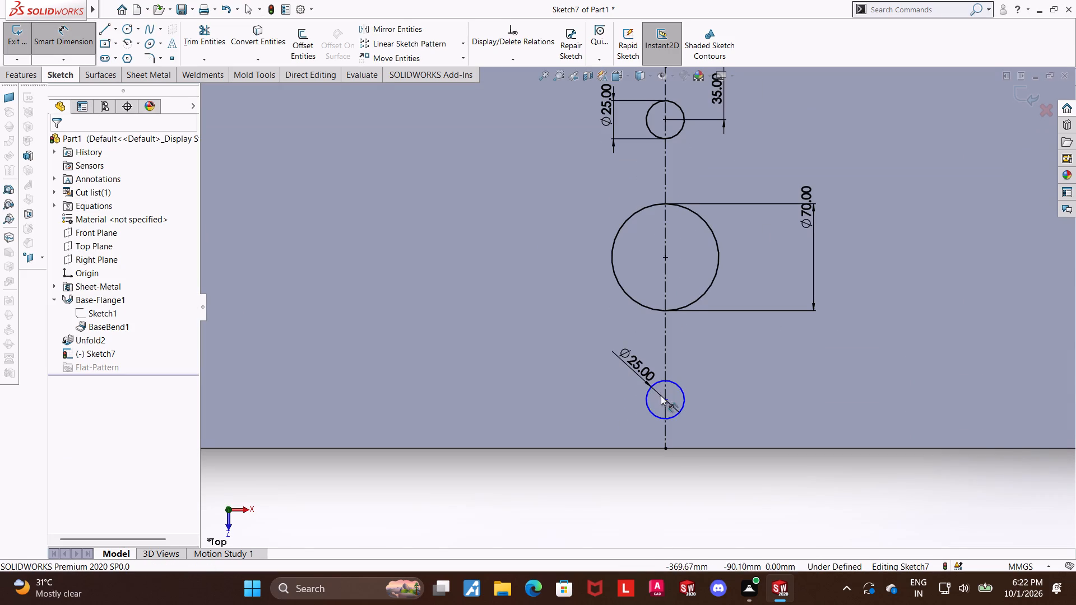
pyautogui.click(668, 400)
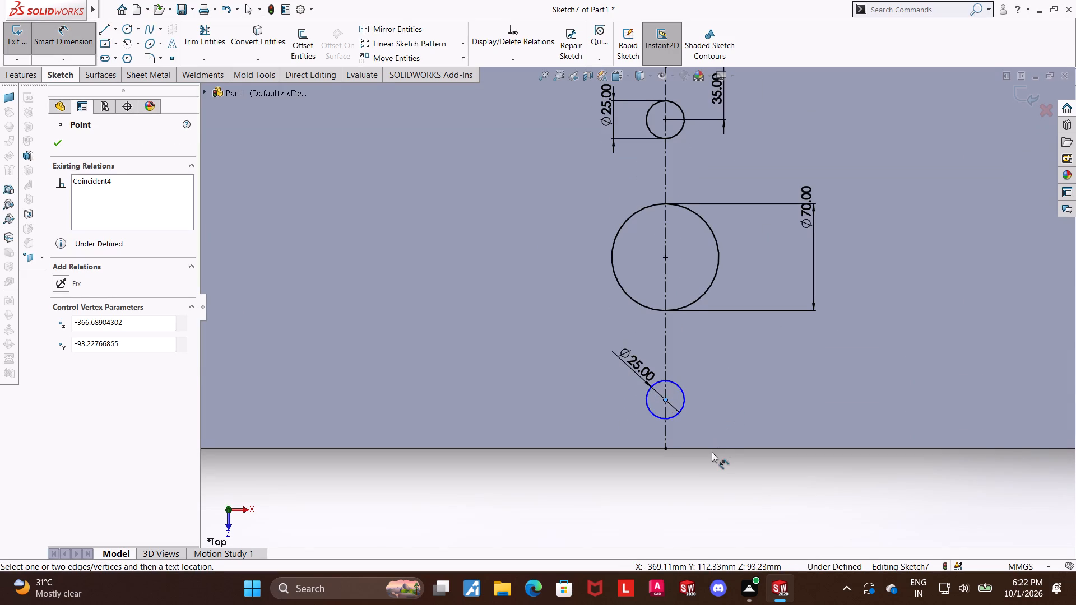
pyautogui.click(713, 446)
pyautogui.click(720, 448)
pyautogui.click(722, 427)
pyautogui.write('25')
pyautogui.press('Return')
pyautogui.press('Escape')
# Set the lower small circle's distance from the sheet's lower edge to 35 mm.
pyautogui.scroll(4, 684, 377)
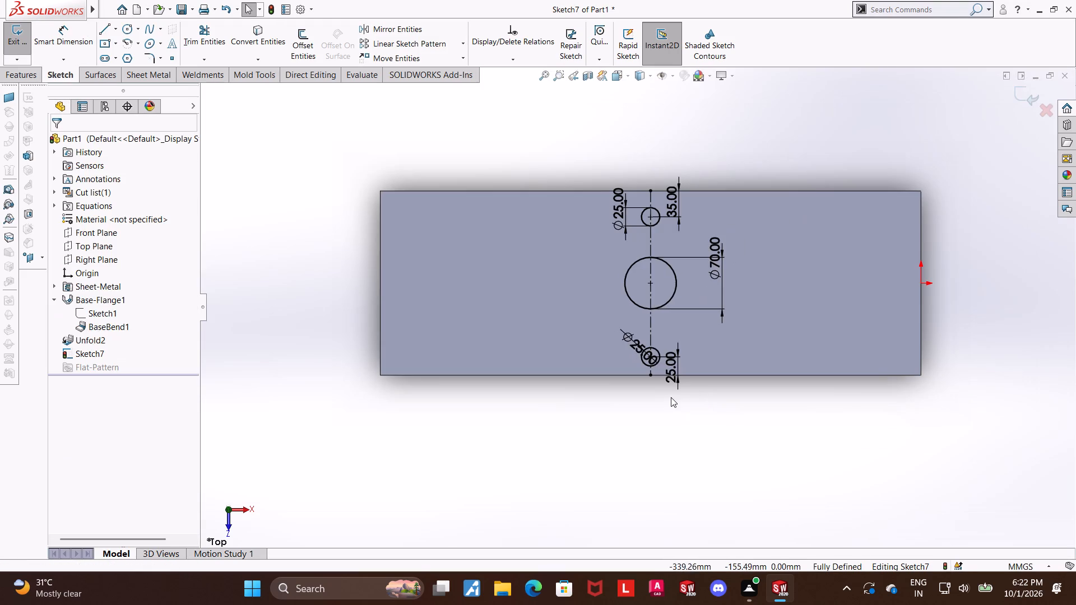
pyautogui.scroll(-3, 670, 396)
pyautogui.scroll(4, 609, 374)
pyautogui.scroll(-3, 608, 336)
pyautogui.scroll(3, 613, 360)
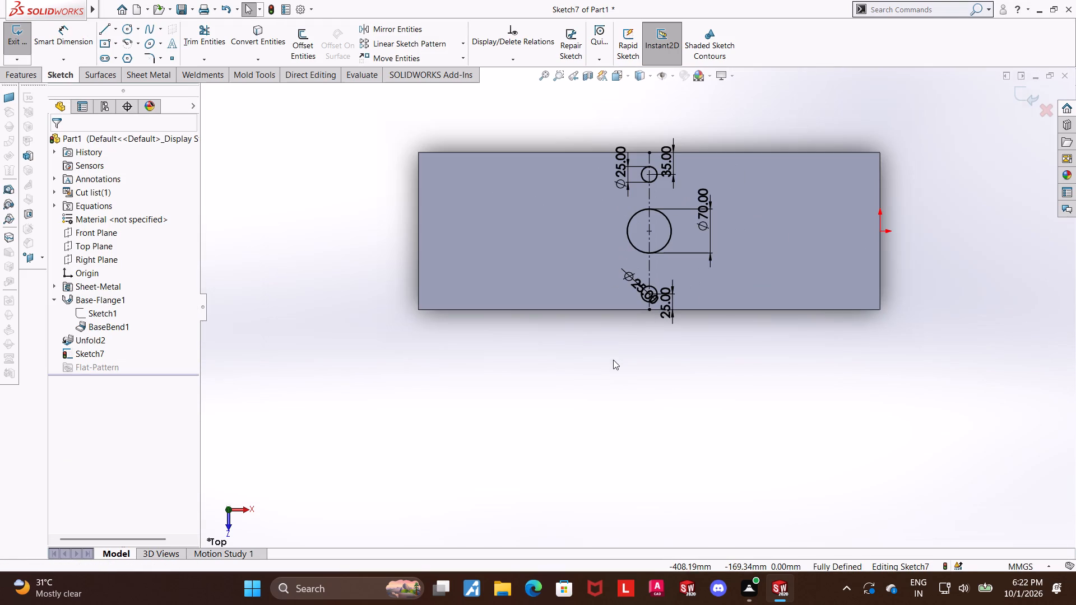
pyautogui.click(638, 336)
pyautogui.scroll(-3, 644, 238)
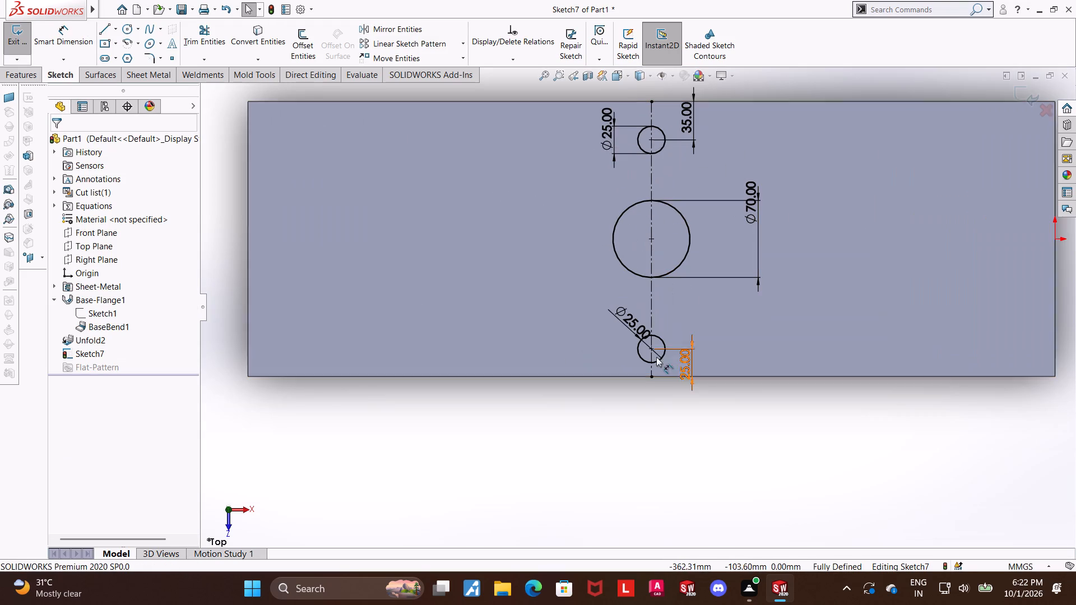
pyautogui.doubleClick(681, 364)
pyautogui.write('35')
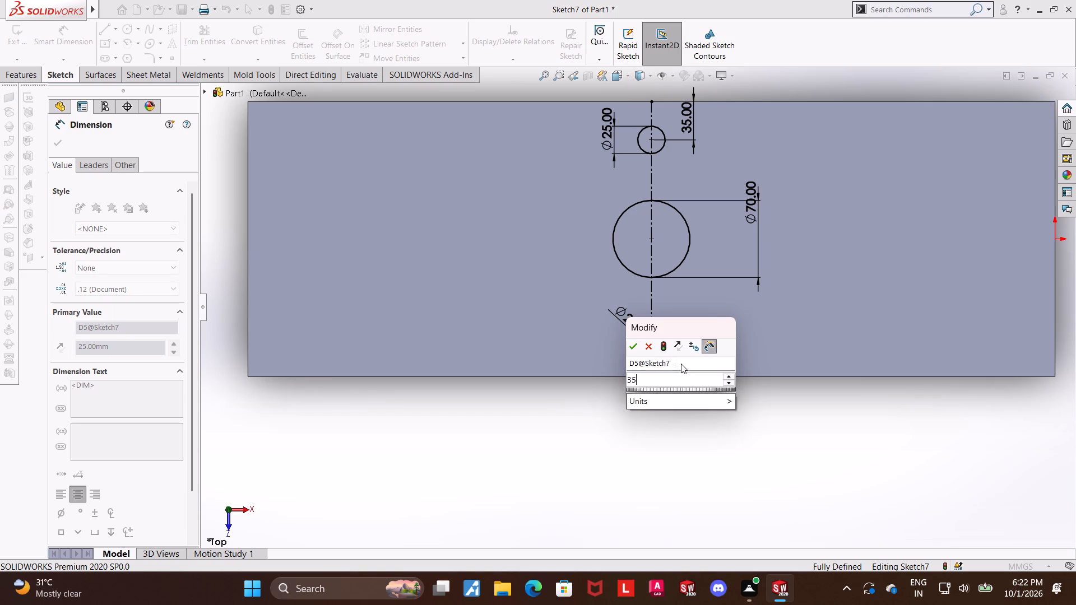
pyautogui.press('Return')
pyautogui.press('Escape')
pyautogui.press('Escape')
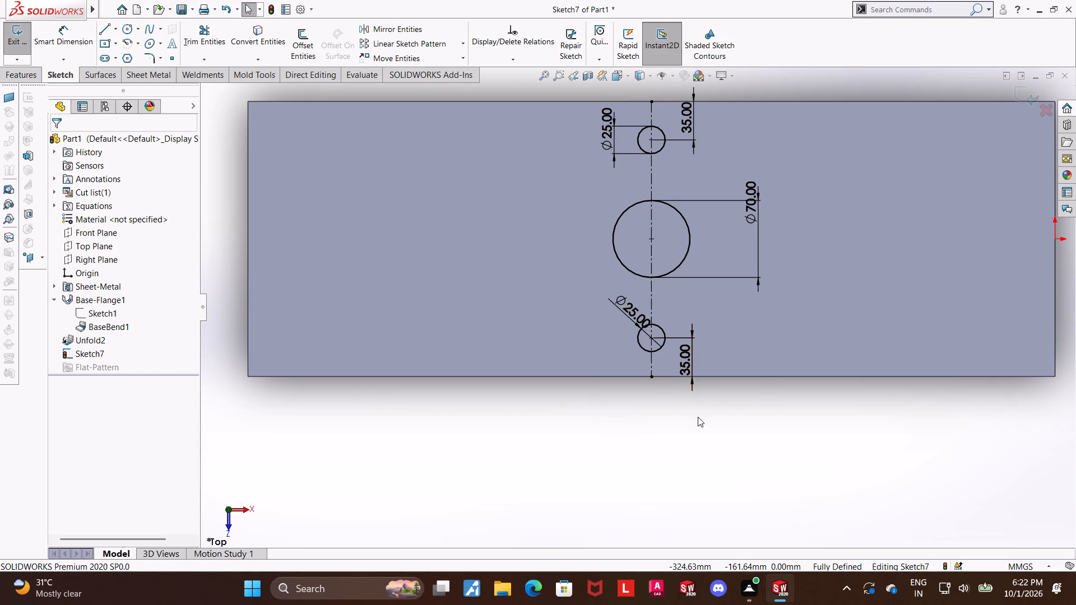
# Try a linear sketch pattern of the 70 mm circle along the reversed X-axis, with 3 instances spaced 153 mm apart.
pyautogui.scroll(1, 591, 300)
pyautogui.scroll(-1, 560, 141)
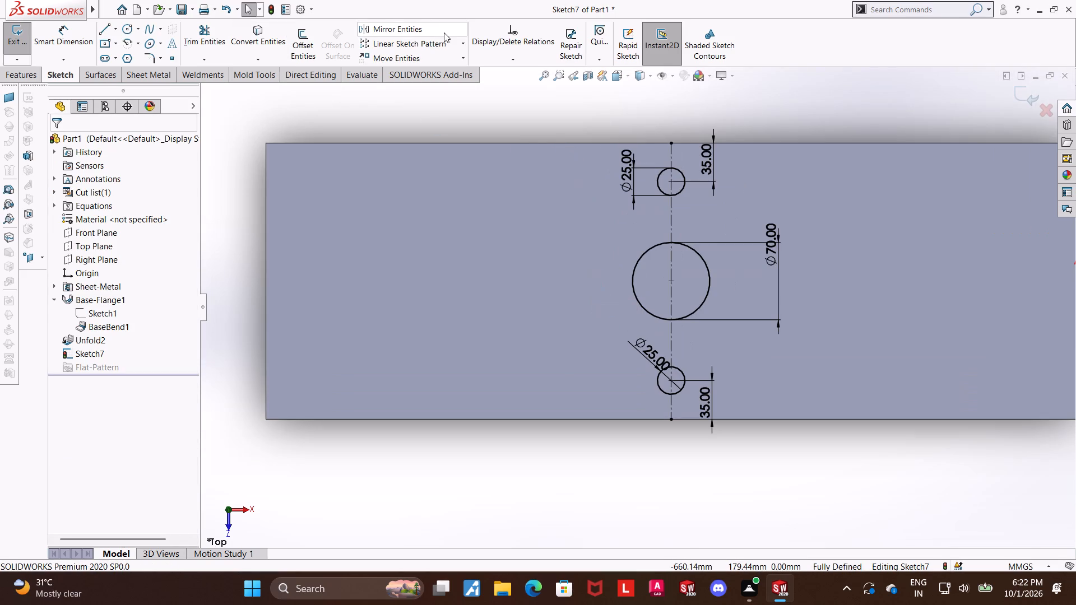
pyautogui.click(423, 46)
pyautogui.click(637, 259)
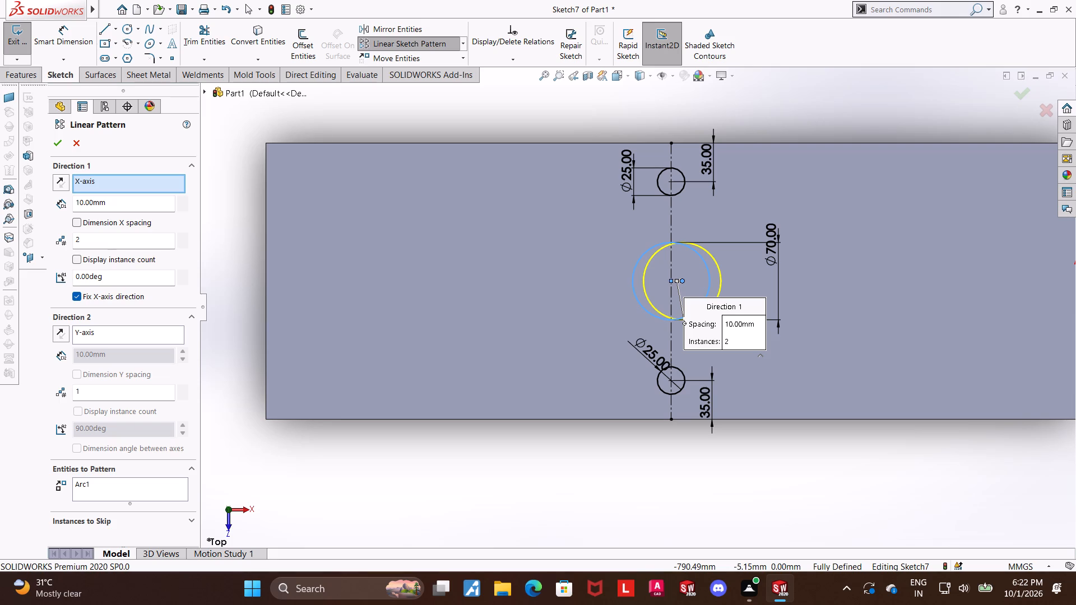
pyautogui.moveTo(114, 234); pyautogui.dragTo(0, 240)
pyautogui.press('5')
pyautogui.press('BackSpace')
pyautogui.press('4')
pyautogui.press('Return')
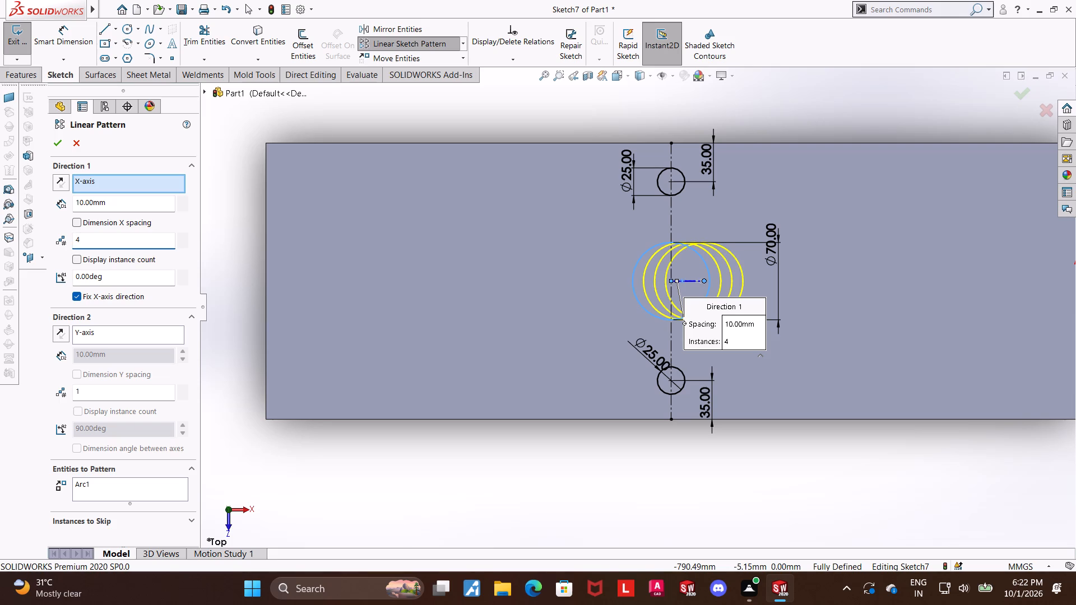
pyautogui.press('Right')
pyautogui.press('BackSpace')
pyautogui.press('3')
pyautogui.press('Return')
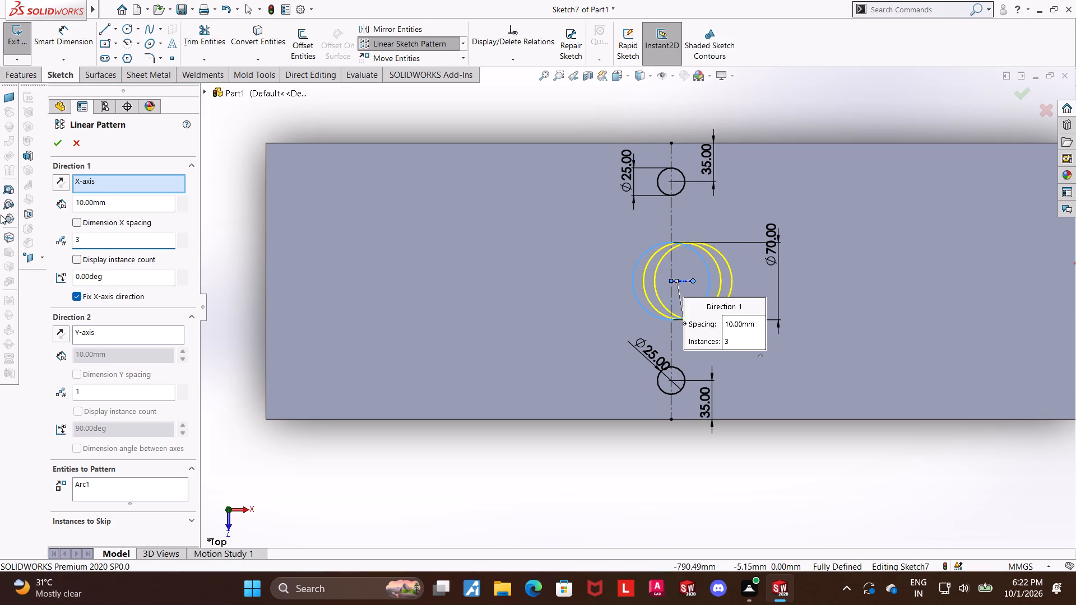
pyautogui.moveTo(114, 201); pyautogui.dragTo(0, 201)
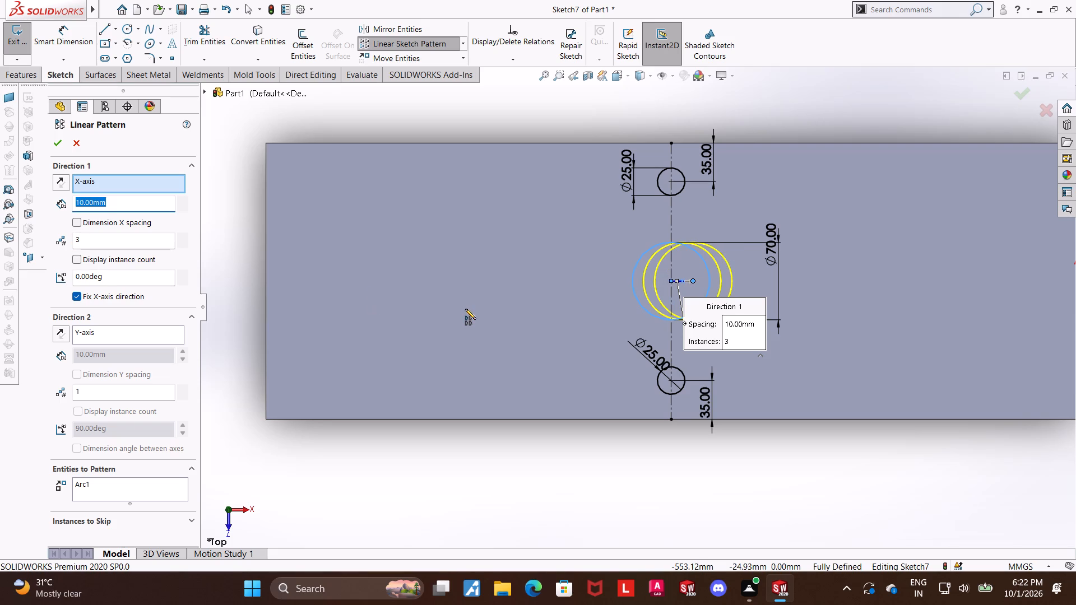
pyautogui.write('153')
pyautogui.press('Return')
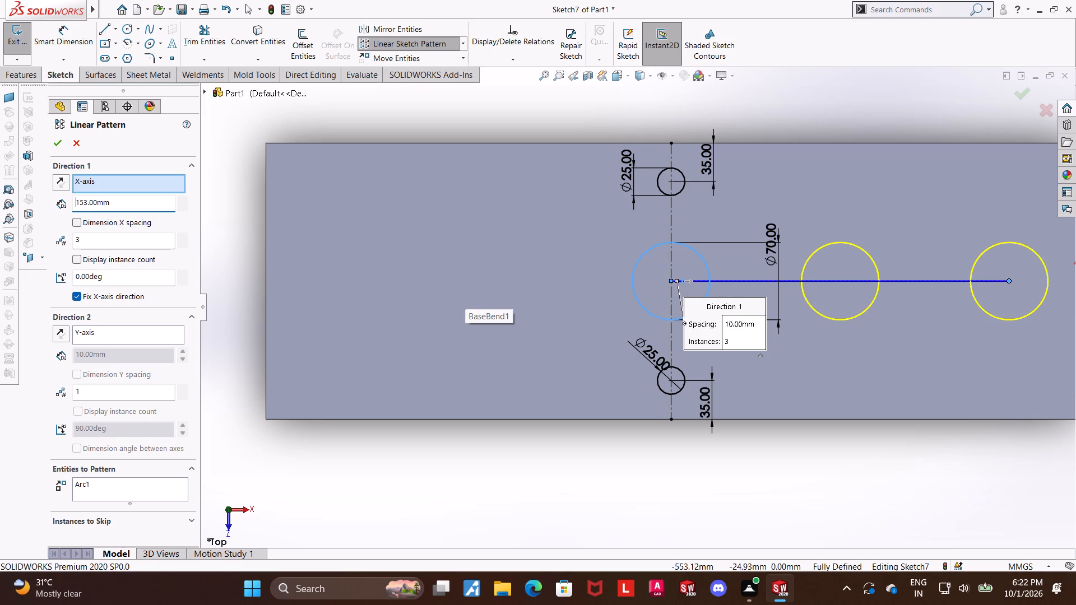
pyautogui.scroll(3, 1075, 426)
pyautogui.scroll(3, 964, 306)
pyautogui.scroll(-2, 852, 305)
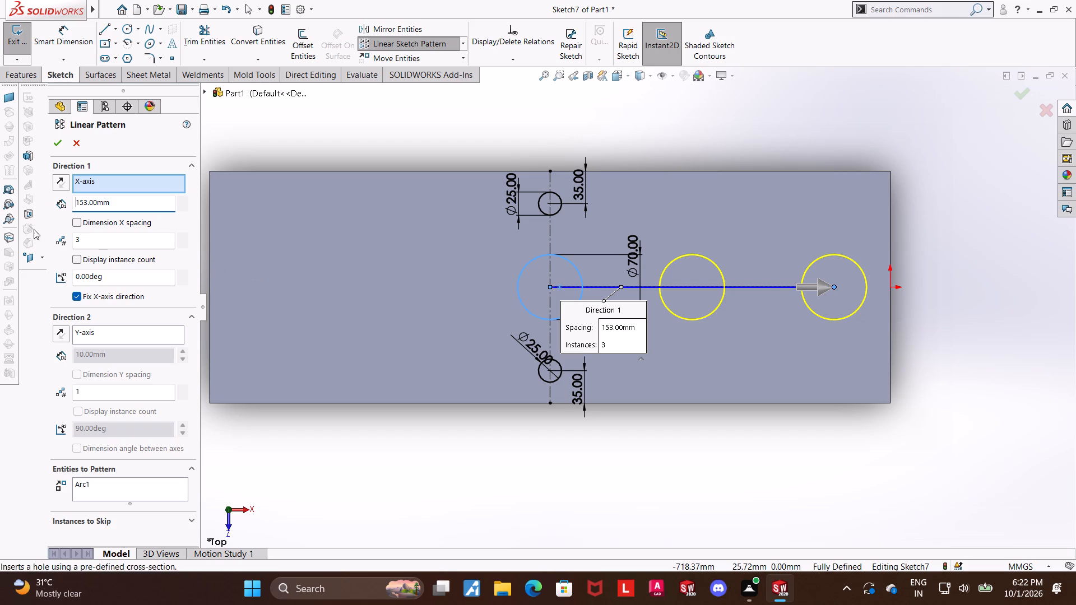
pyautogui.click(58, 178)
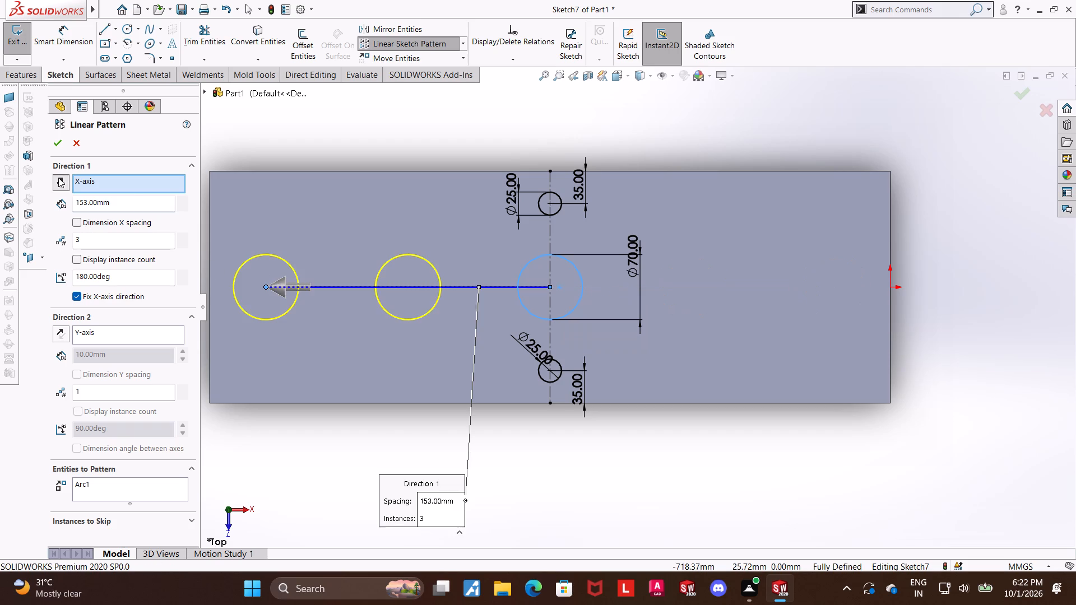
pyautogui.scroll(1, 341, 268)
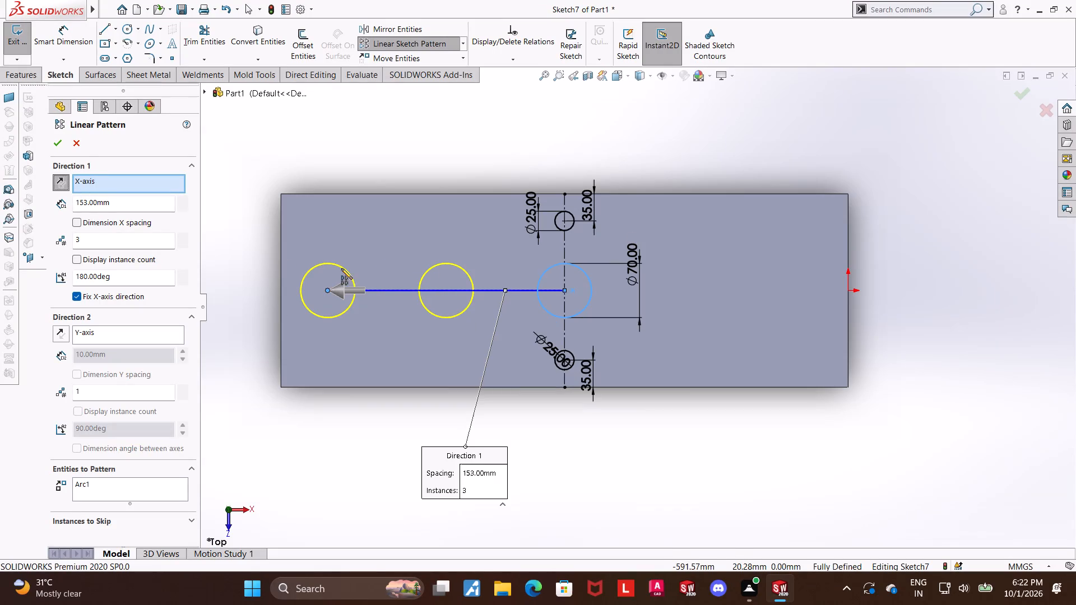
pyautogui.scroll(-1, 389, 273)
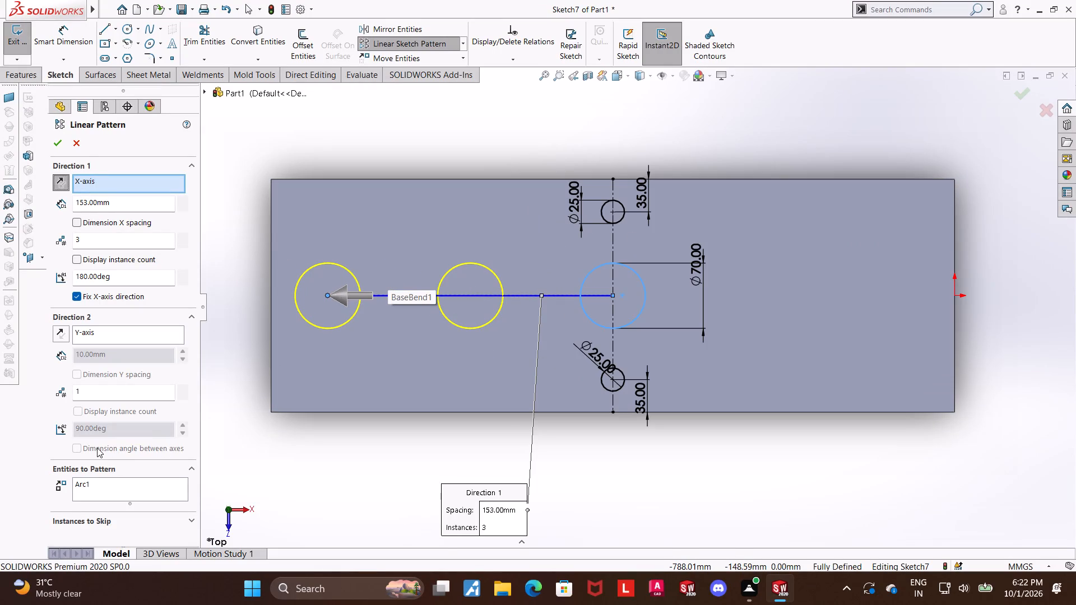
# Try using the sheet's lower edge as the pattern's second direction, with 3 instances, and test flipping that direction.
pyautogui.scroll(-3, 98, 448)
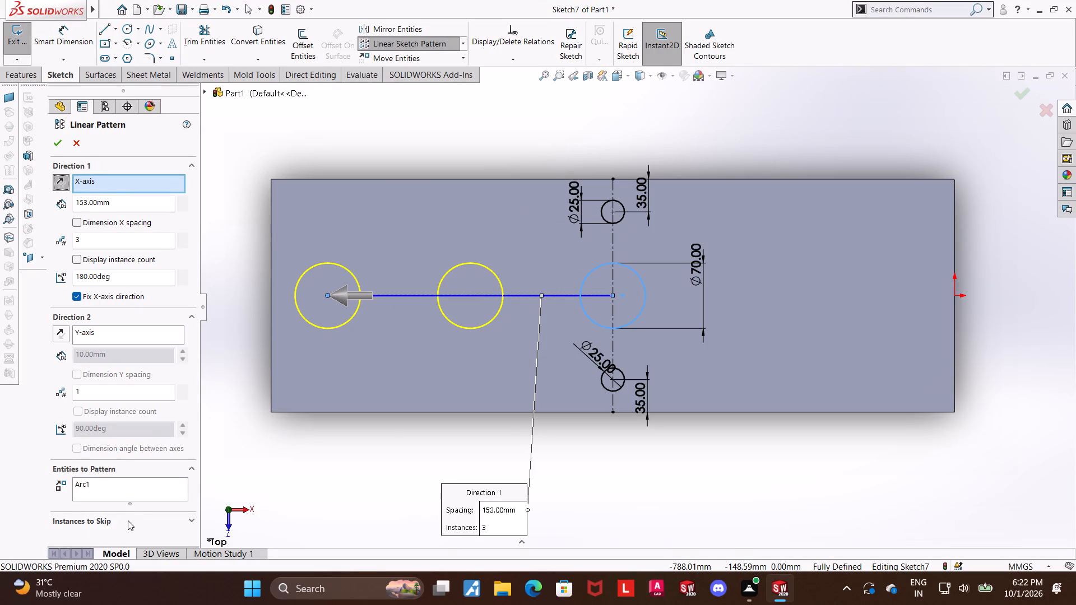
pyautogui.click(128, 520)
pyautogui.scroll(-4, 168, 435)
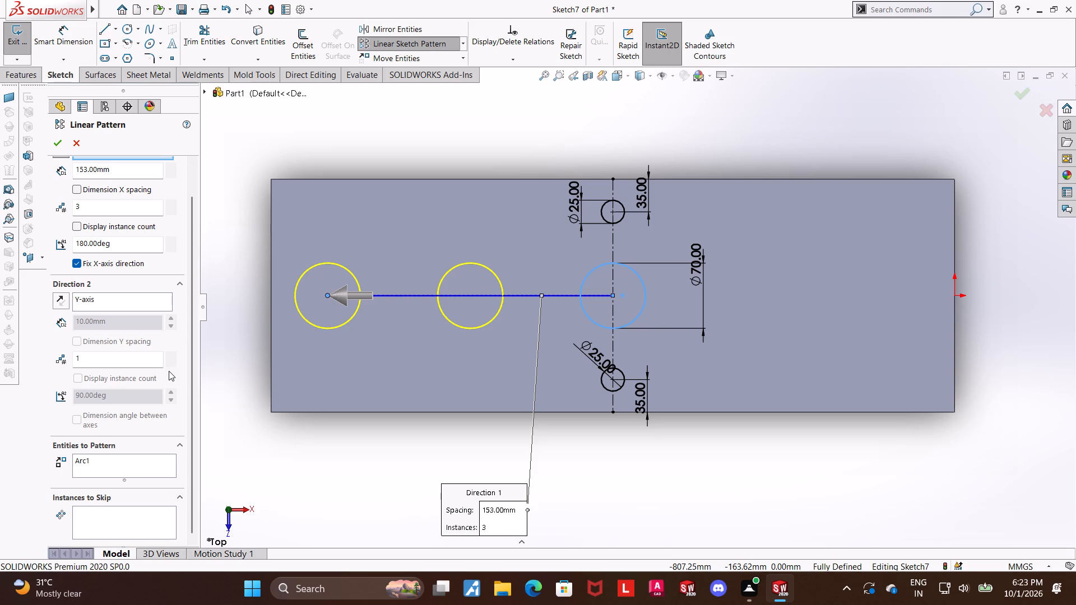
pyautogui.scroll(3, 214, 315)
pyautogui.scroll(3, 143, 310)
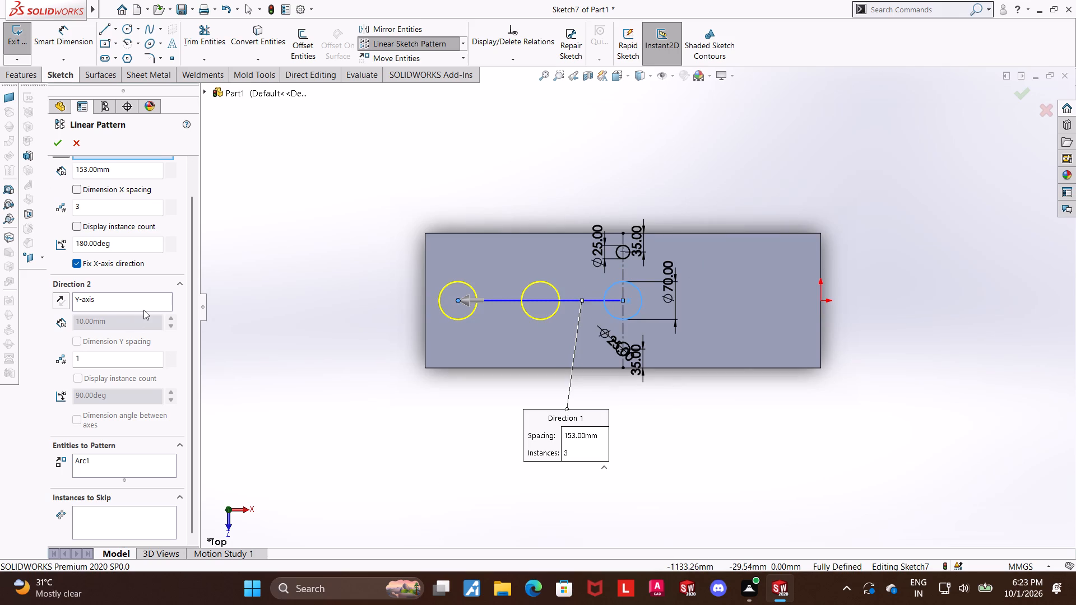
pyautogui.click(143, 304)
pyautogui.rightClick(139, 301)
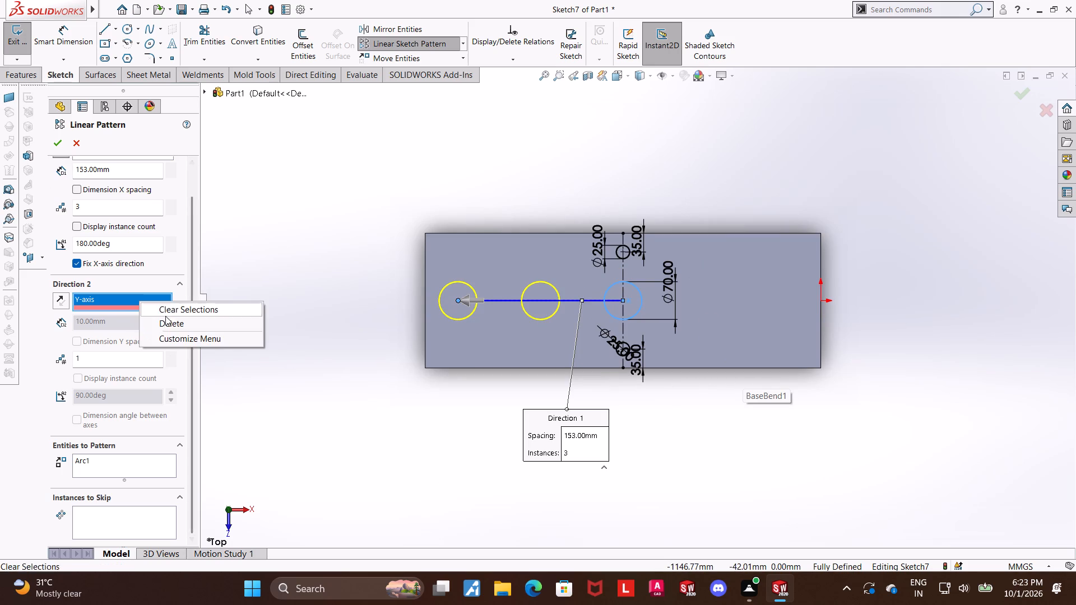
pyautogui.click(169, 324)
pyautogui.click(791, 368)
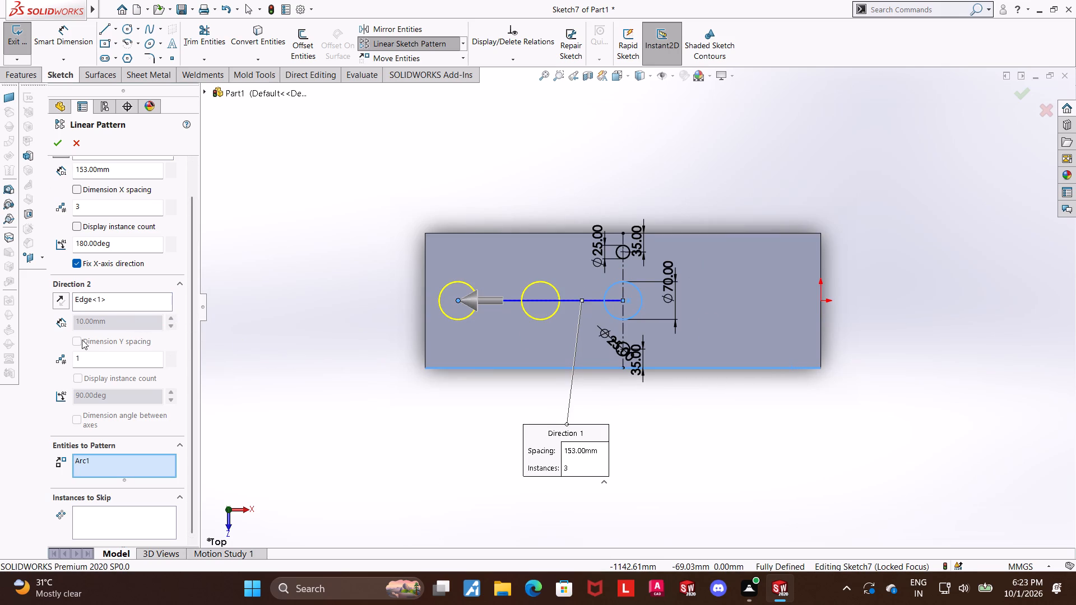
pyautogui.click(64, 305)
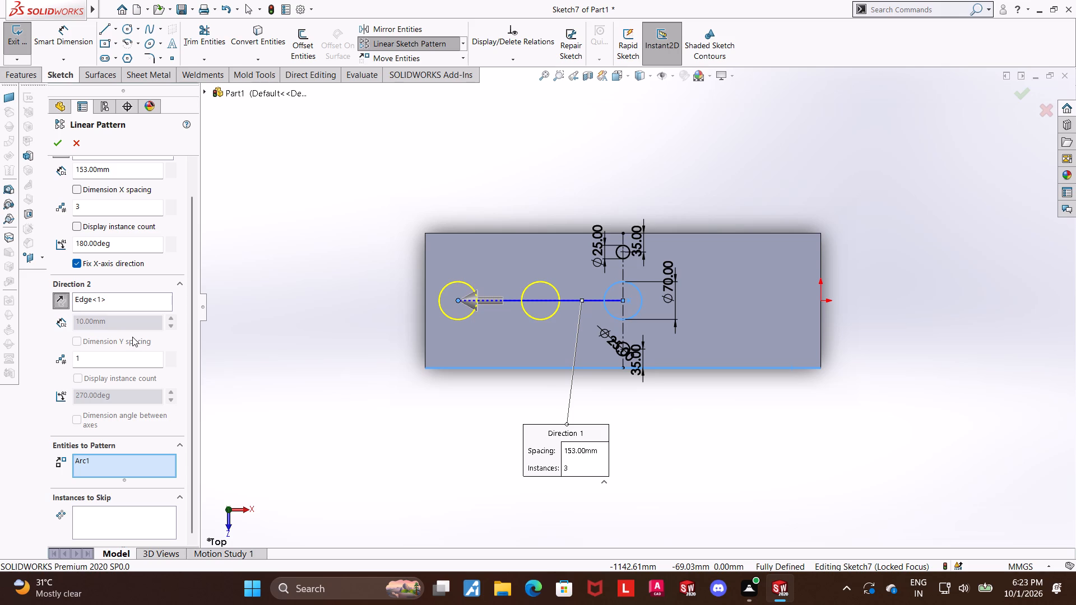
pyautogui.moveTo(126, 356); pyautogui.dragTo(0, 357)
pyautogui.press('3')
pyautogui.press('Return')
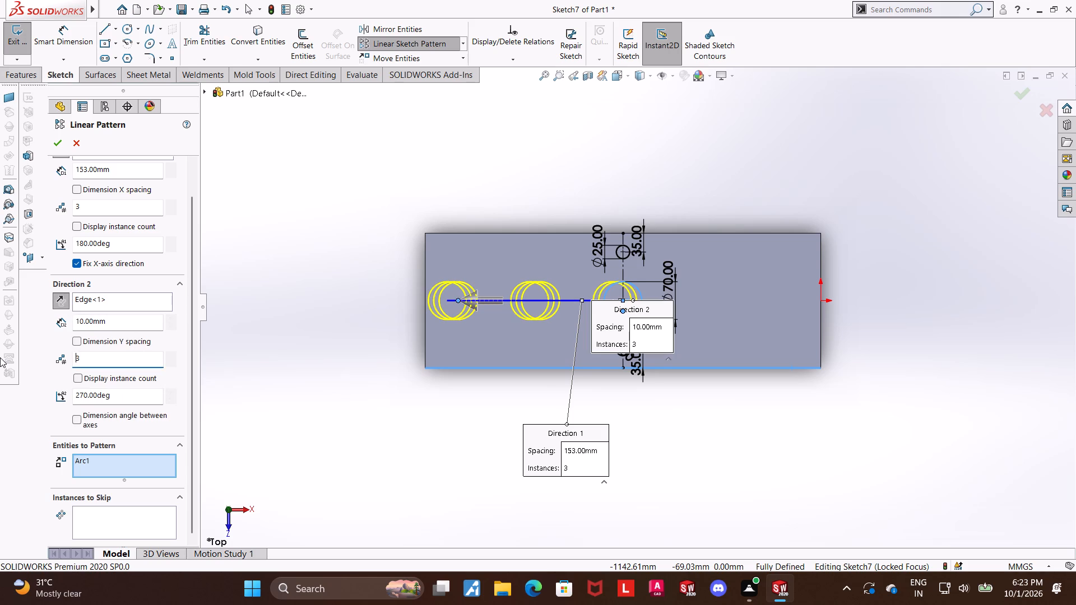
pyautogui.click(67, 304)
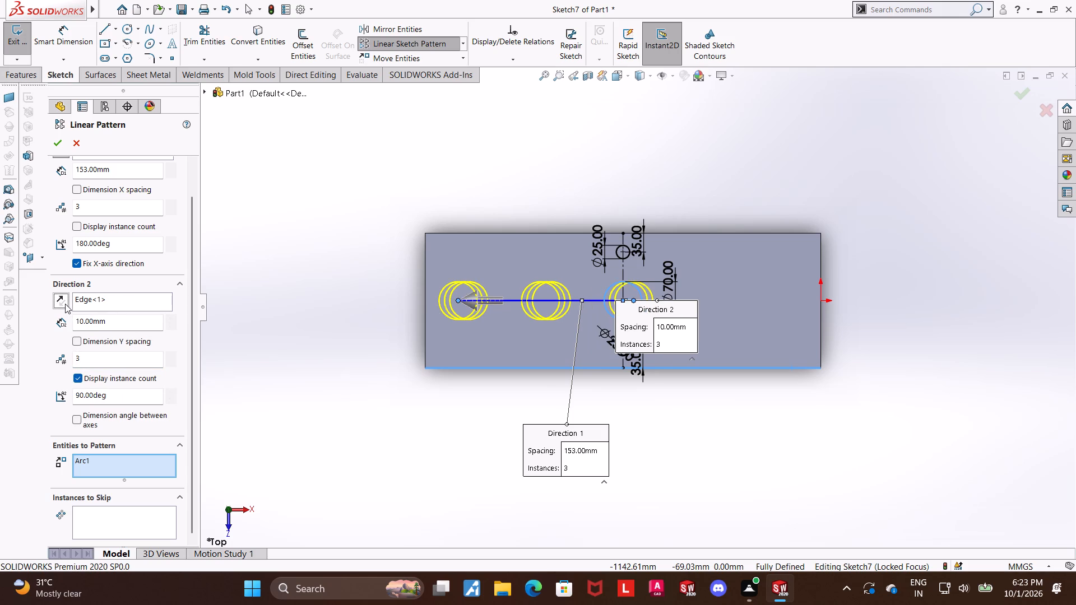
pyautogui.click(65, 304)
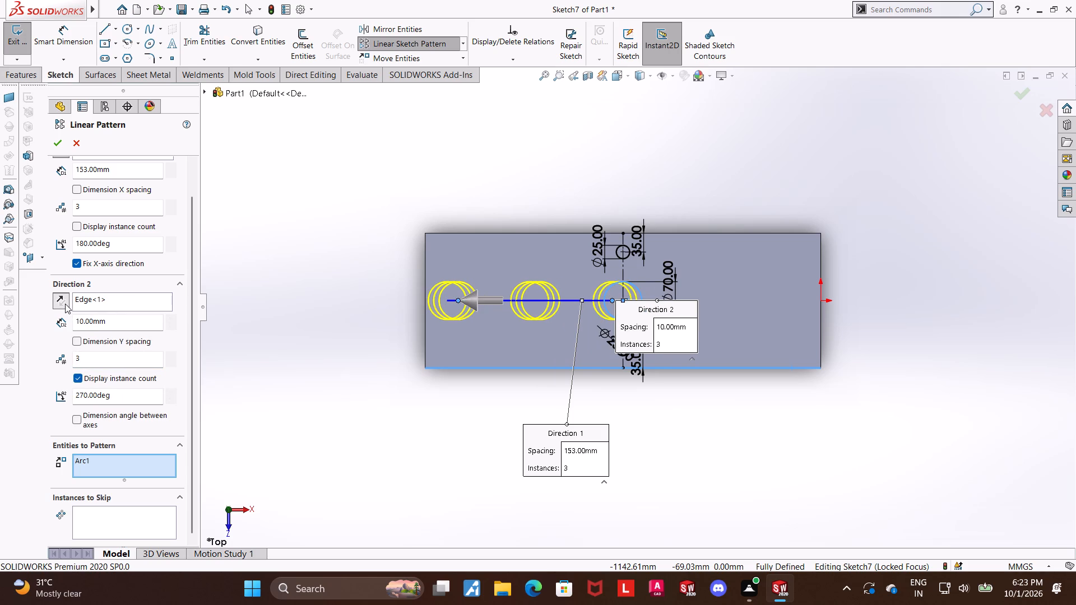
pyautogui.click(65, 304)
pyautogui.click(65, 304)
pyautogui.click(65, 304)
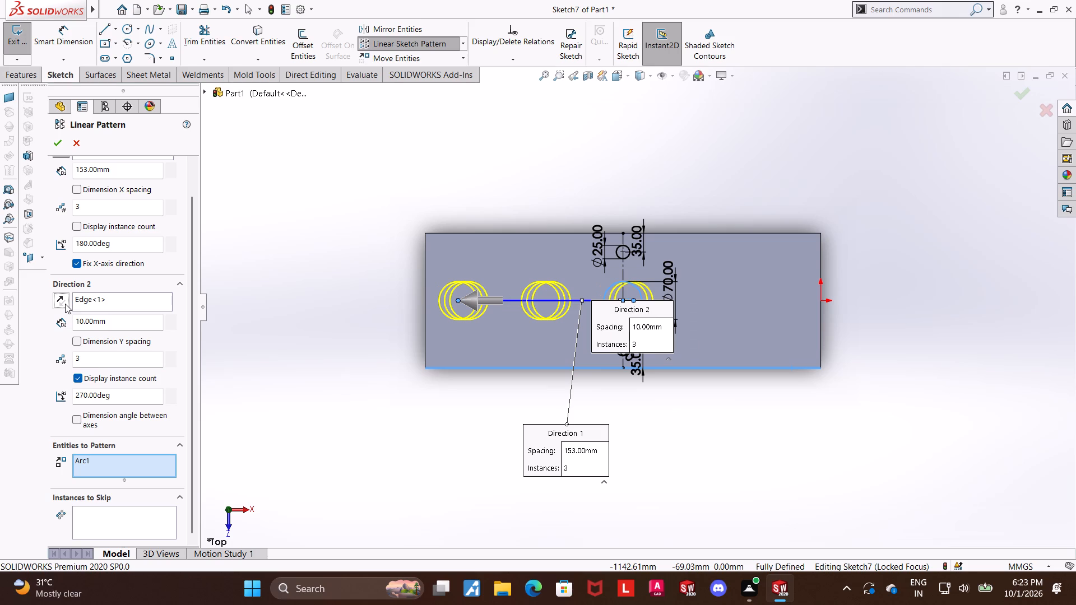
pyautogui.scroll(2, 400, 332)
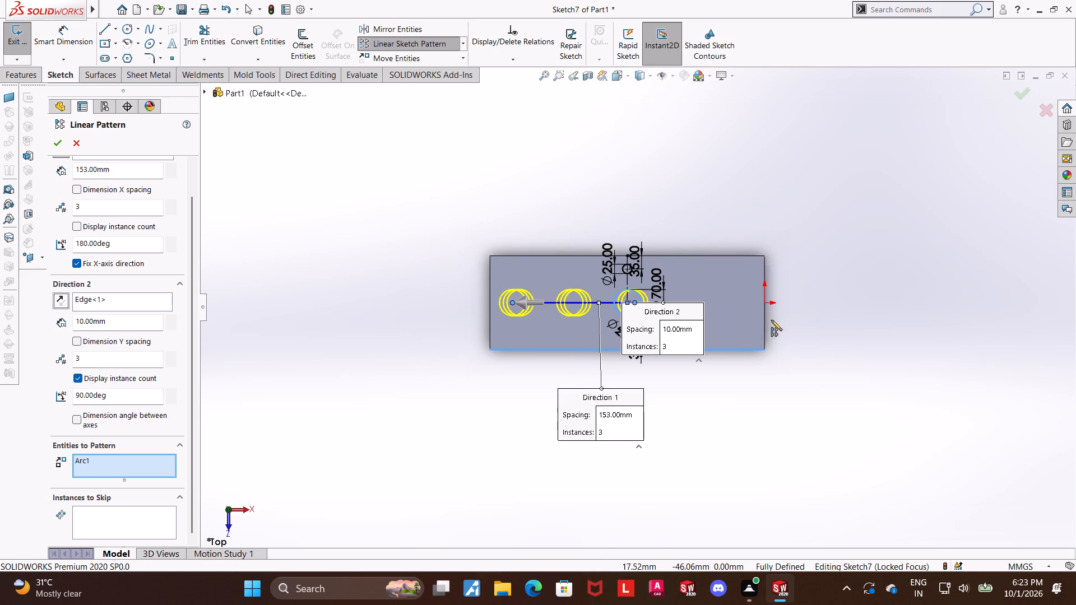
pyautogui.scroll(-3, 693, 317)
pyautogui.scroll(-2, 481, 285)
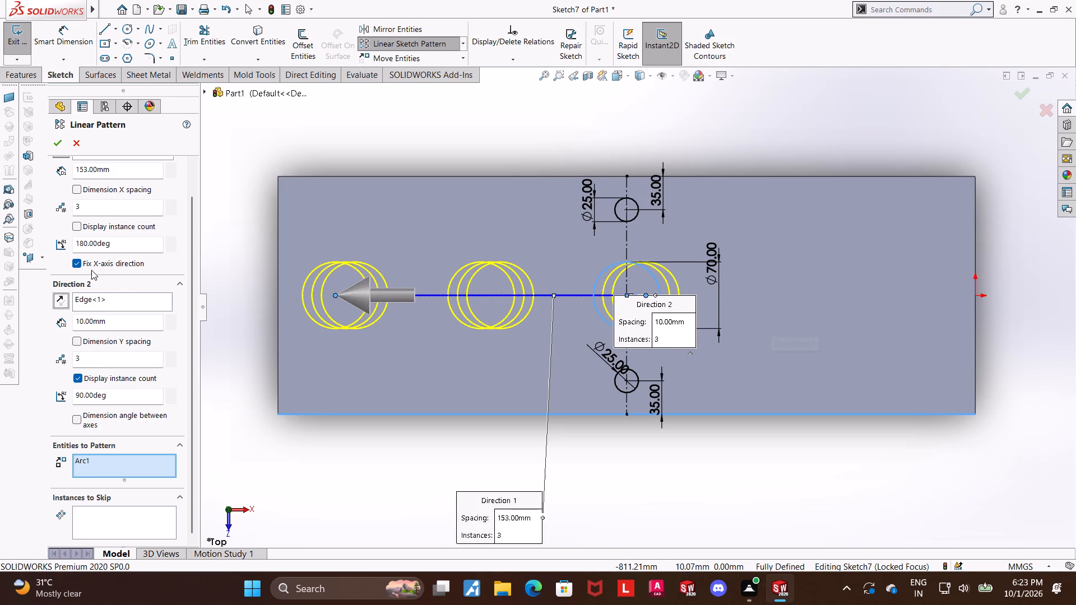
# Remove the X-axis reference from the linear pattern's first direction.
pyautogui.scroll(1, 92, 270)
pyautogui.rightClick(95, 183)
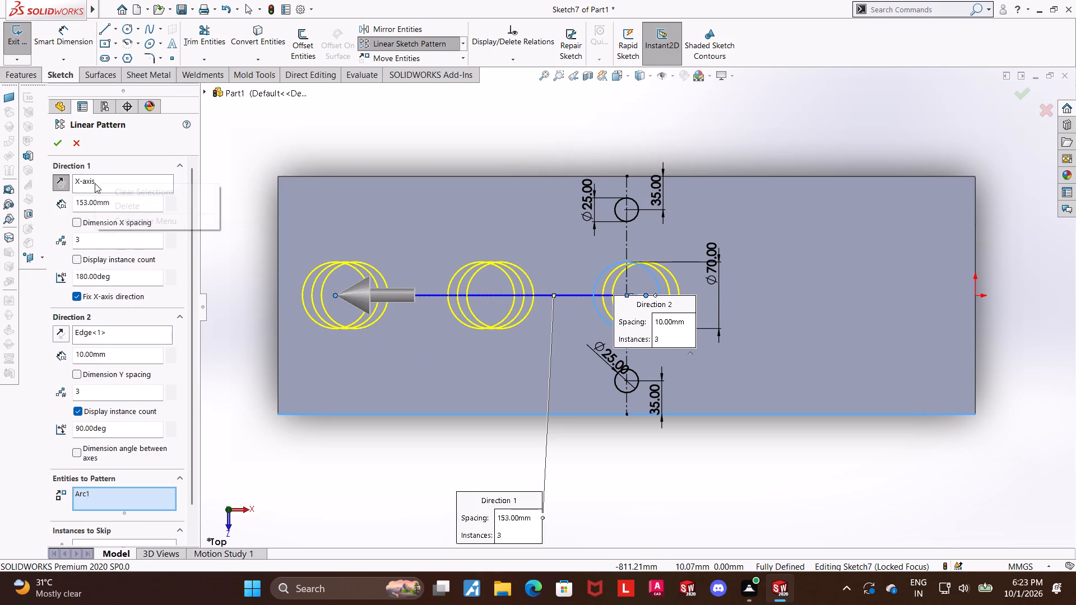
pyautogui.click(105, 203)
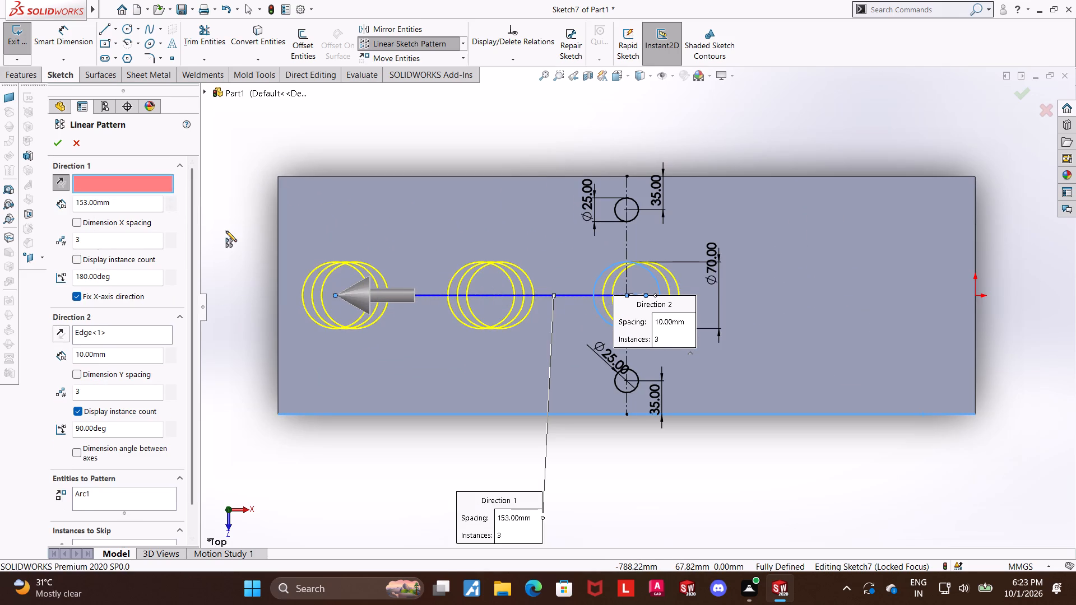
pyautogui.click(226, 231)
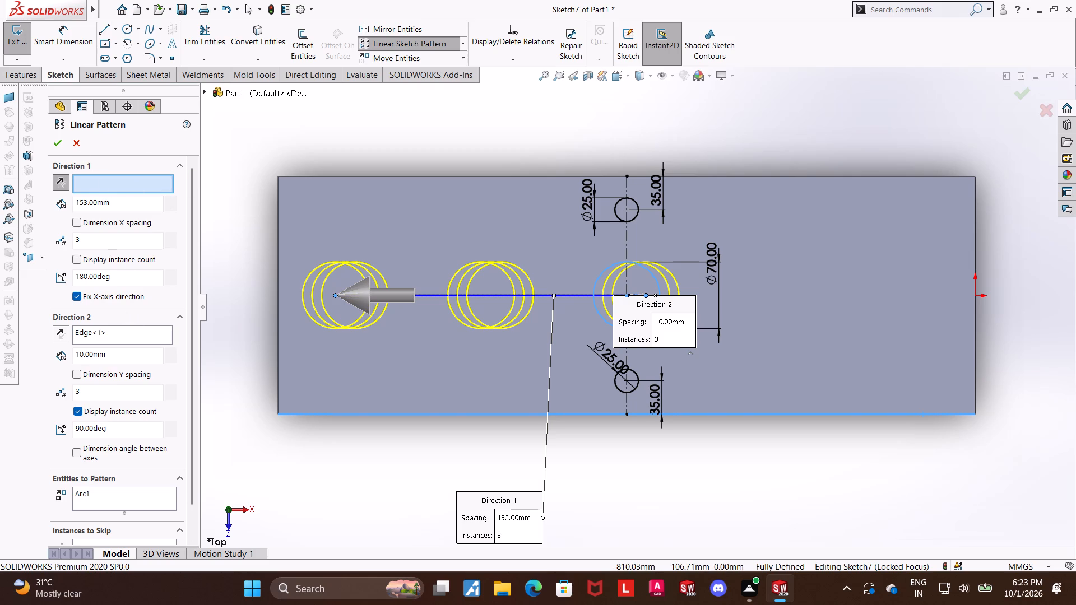
# Undo the last dimension change in the hole sketch and abandon the linear pattern.
pyautogui.hotkey('ctrl', 'z')
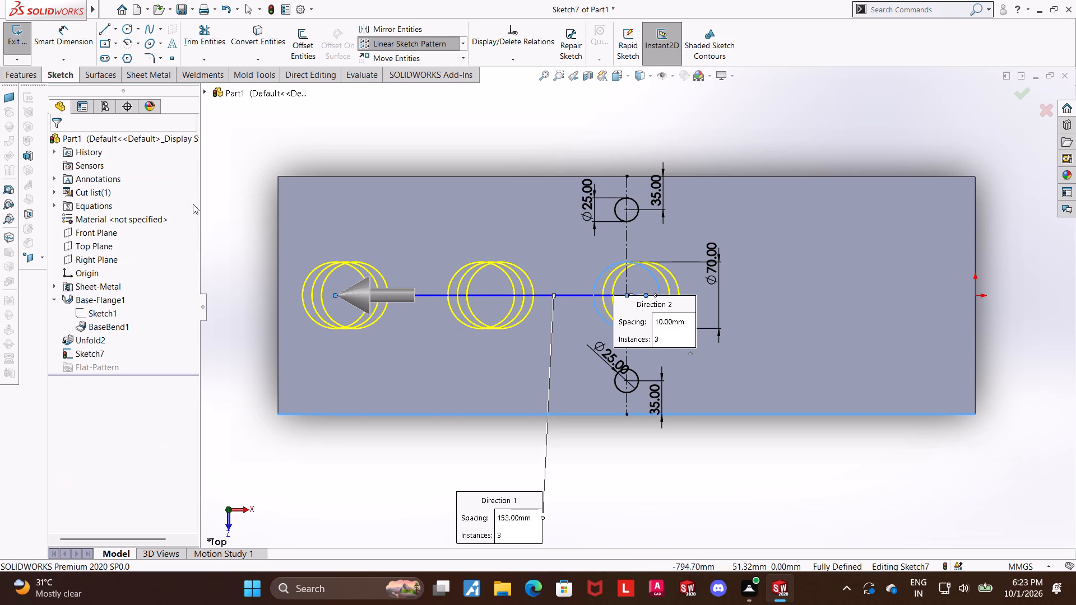
pyautogui.press('Escape')
pyautogui.press('Escape')
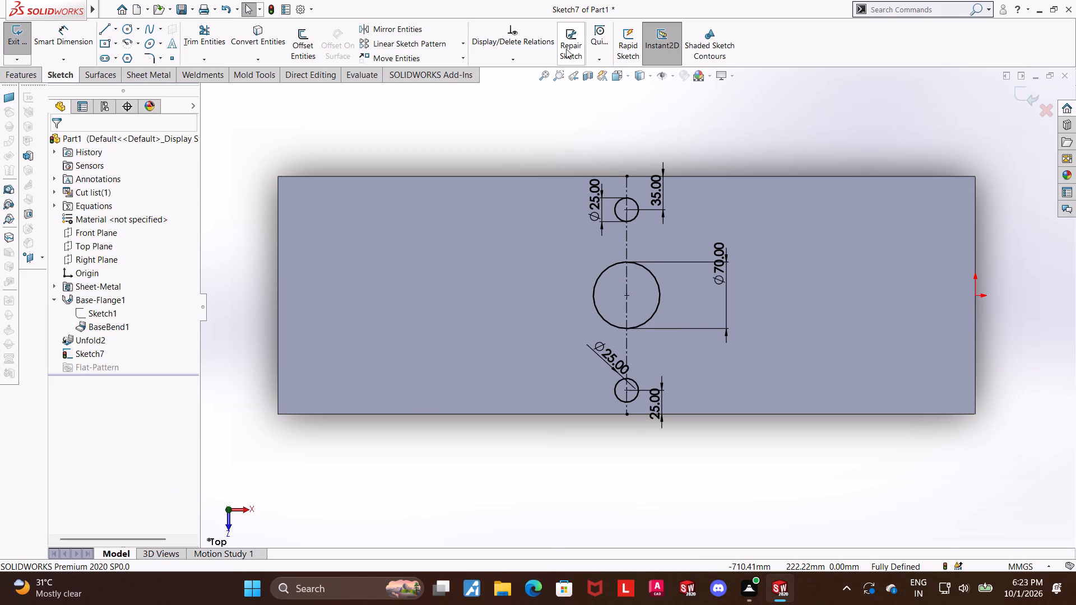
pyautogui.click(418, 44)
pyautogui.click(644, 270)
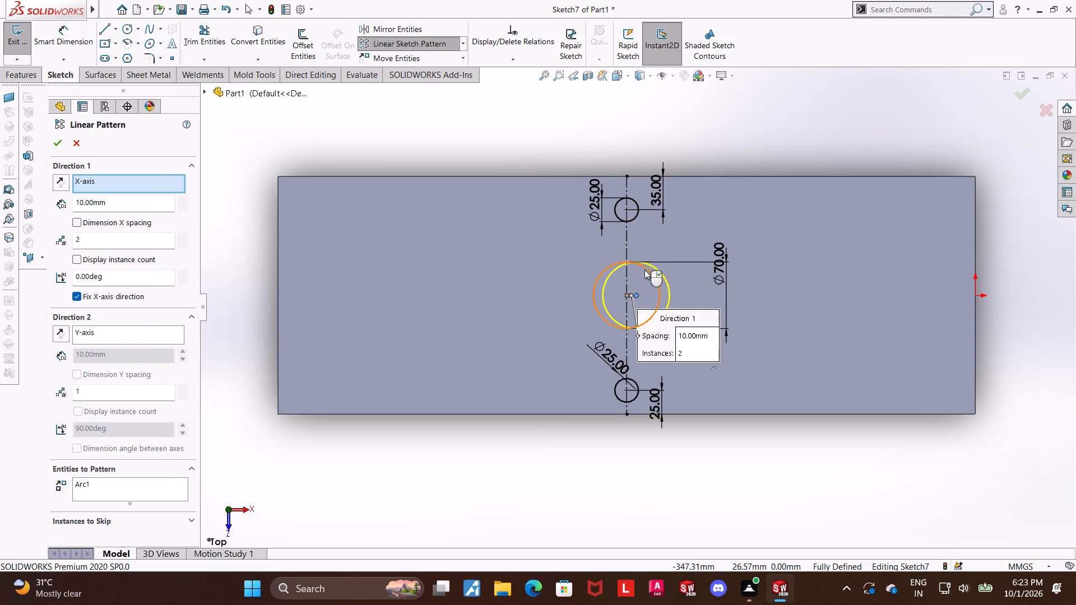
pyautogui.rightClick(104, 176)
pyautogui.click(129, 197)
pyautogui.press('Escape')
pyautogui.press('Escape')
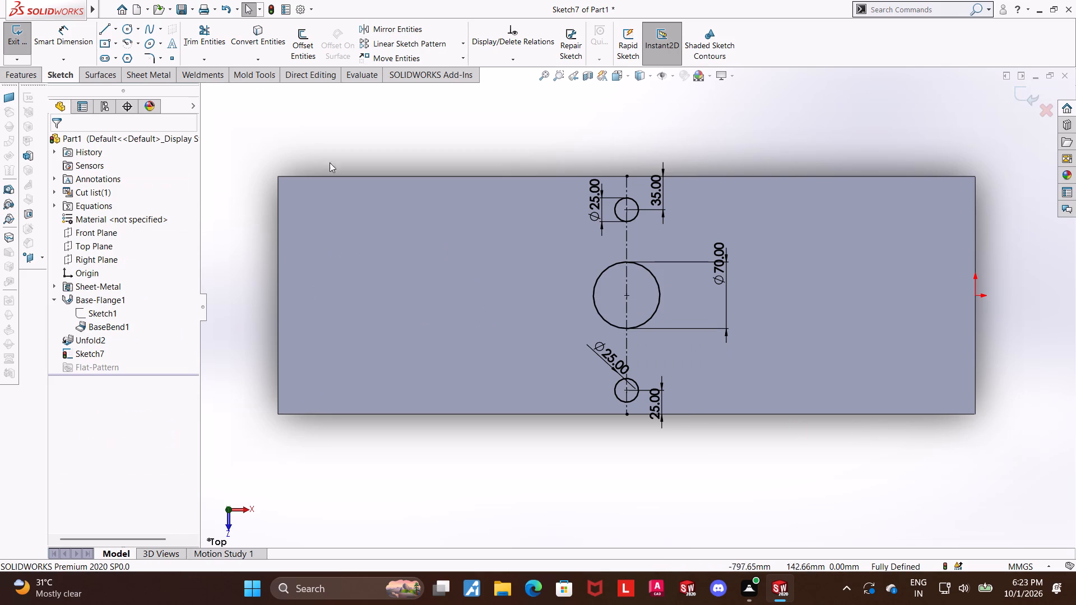
# Exit the hole sketch.
pyautogui.click(1022, 94)
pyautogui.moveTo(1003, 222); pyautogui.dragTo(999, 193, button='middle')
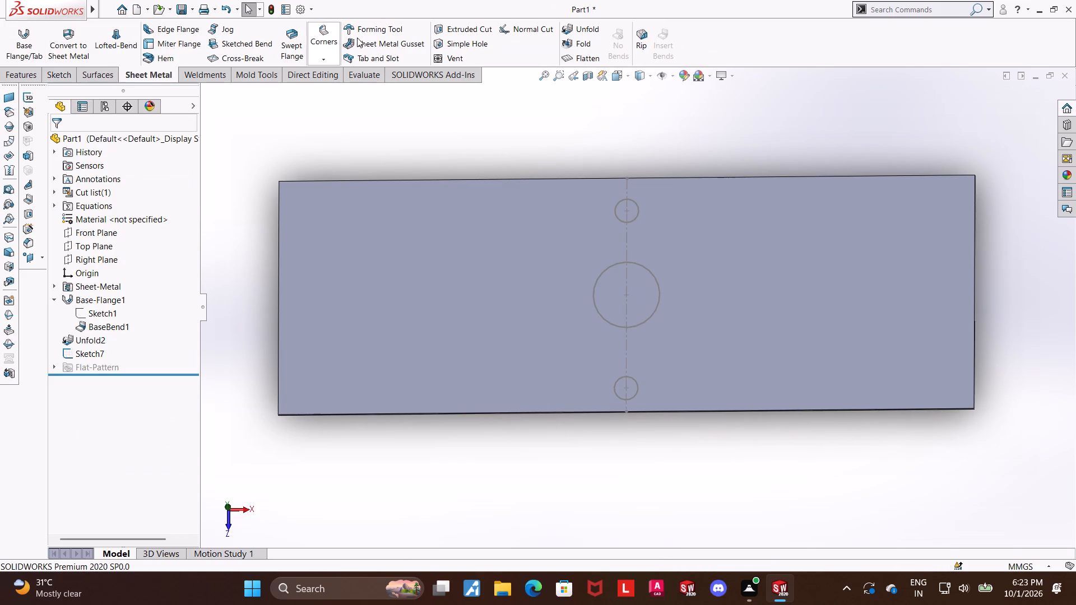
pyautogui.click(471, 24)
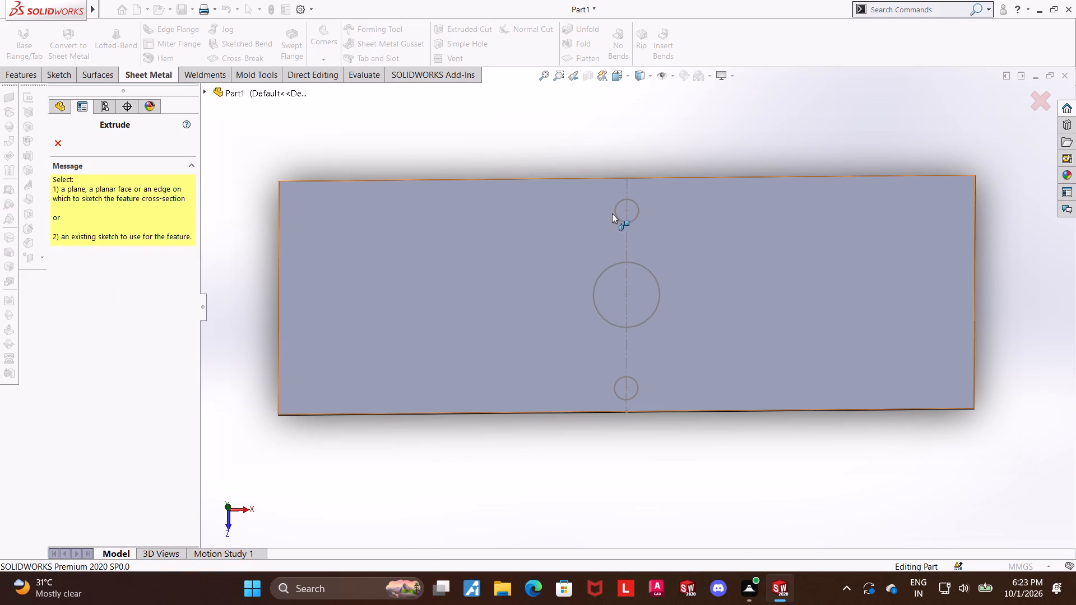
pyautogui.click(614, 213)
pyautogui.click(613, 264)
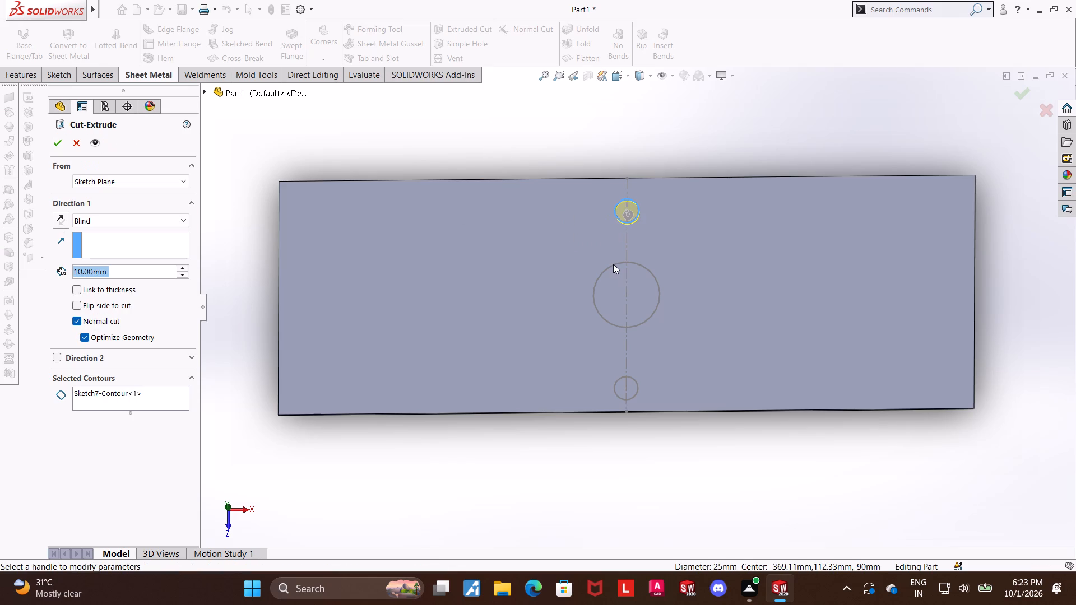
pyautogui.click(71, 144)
# Cut all three circles of the hole sketch through the unfolded sheet with an Extruded Cut linked to thickness.
pyautogui.click(82, 351)
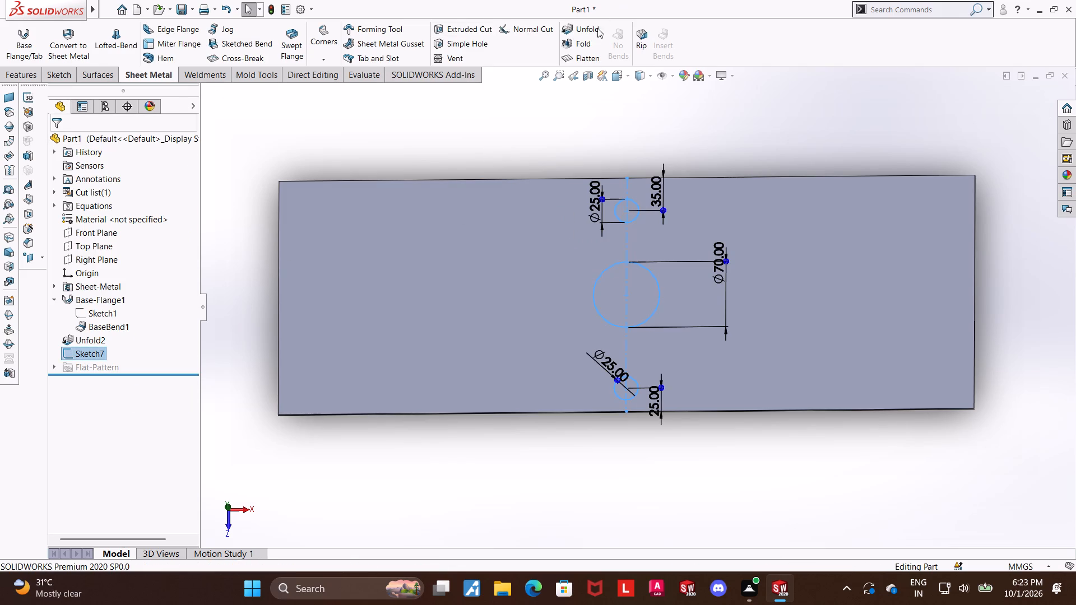
pyautogui.click(452, 35)
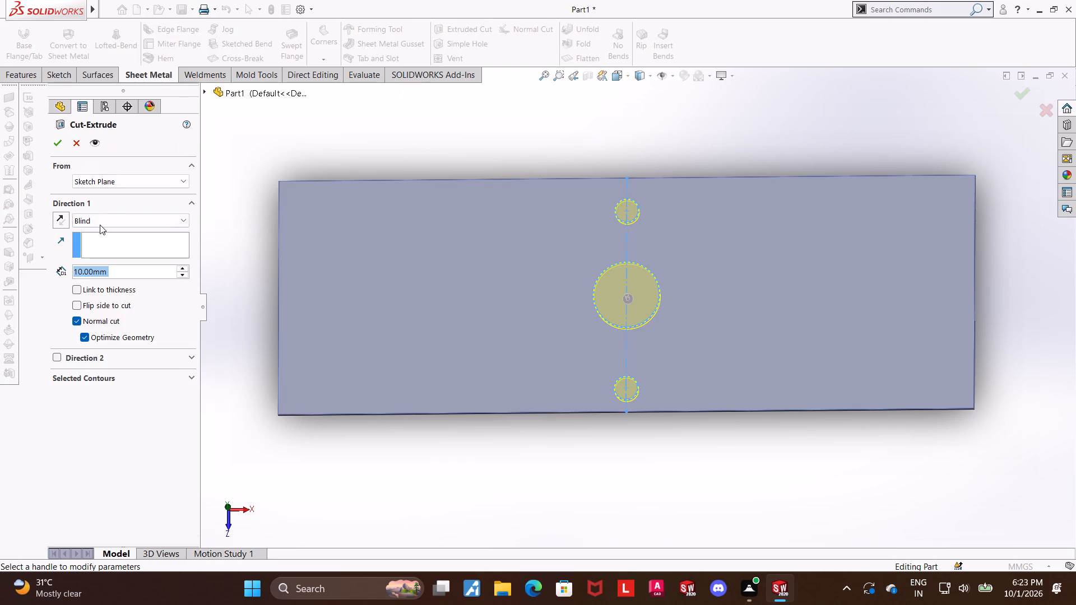
pyautogui.click(75, 287)
pyautogui.click(59, 147)
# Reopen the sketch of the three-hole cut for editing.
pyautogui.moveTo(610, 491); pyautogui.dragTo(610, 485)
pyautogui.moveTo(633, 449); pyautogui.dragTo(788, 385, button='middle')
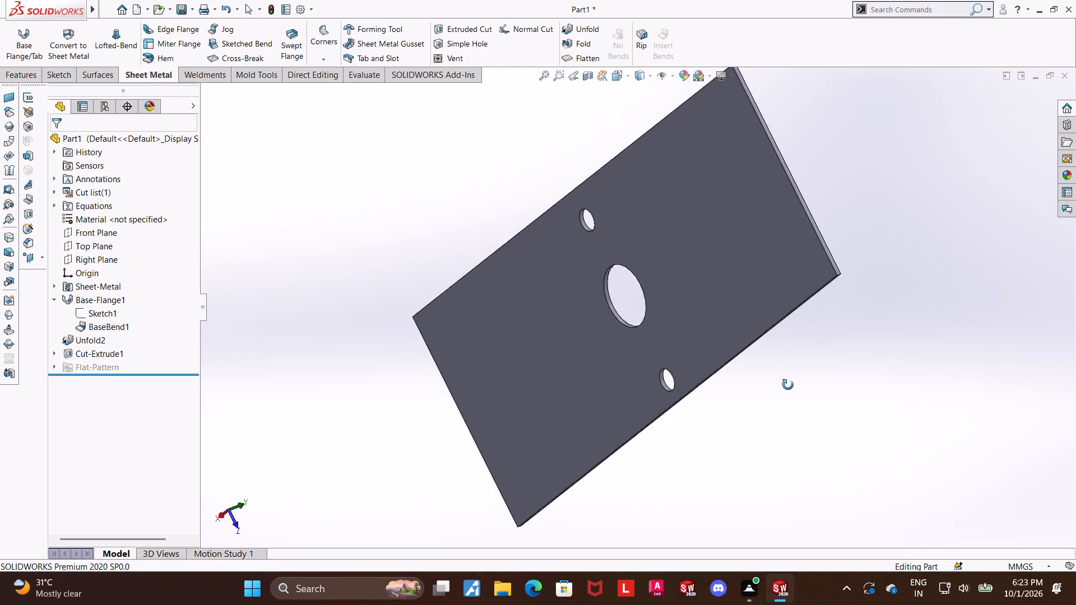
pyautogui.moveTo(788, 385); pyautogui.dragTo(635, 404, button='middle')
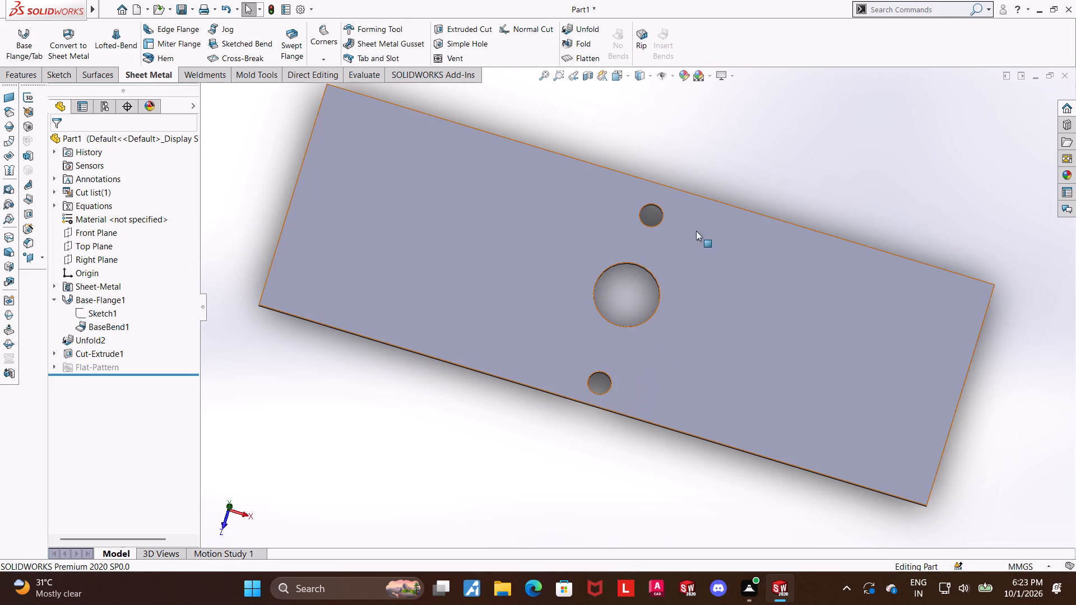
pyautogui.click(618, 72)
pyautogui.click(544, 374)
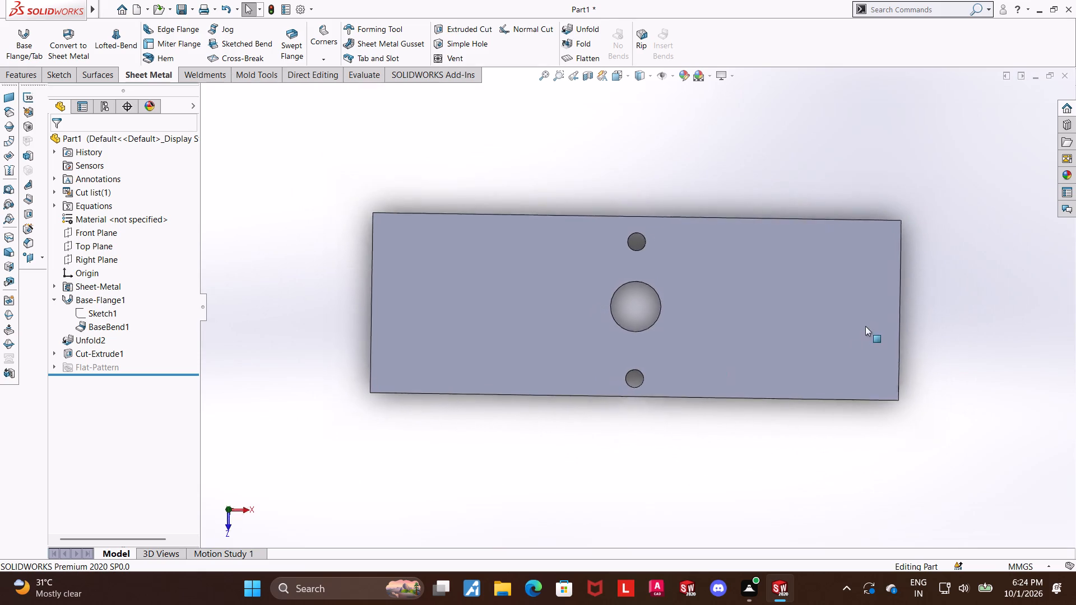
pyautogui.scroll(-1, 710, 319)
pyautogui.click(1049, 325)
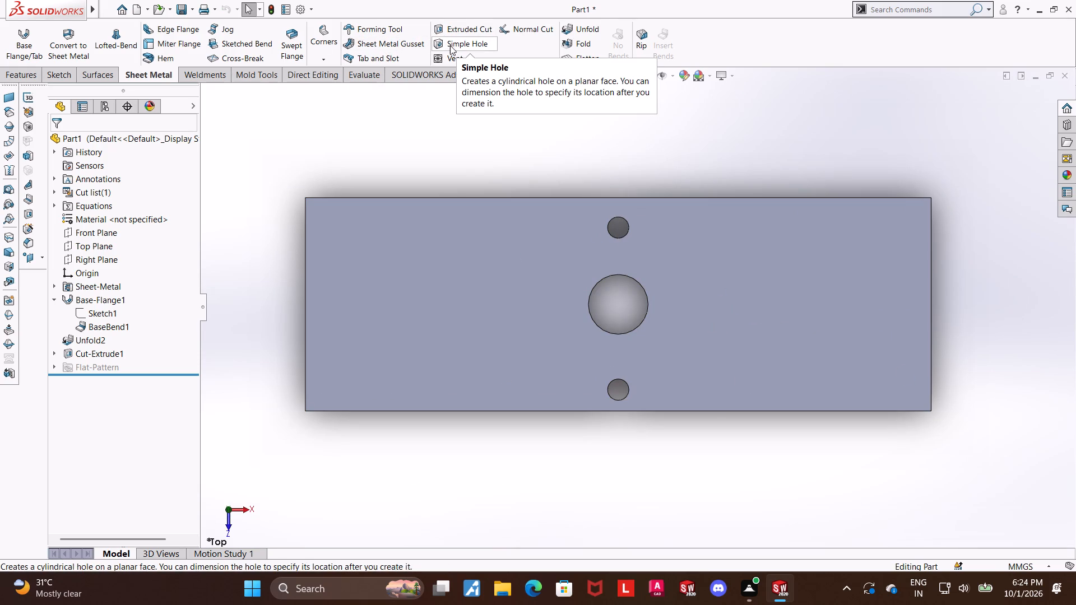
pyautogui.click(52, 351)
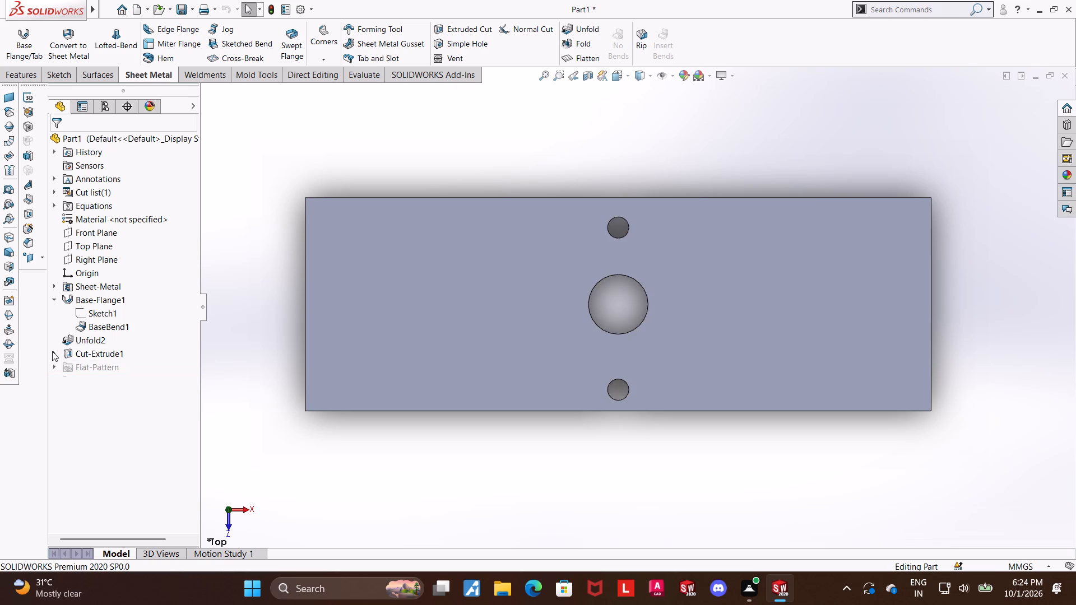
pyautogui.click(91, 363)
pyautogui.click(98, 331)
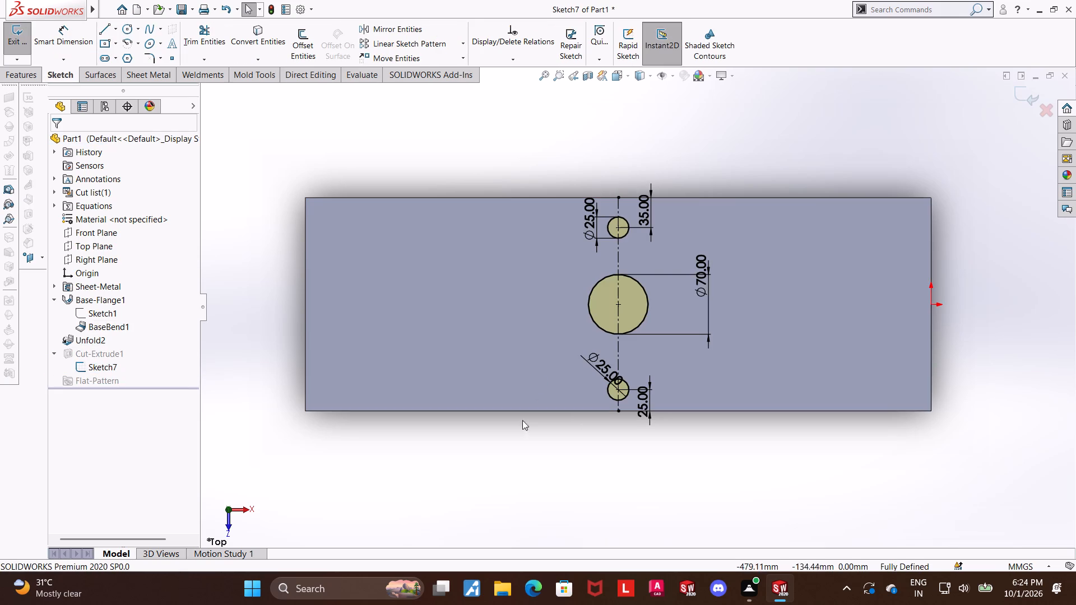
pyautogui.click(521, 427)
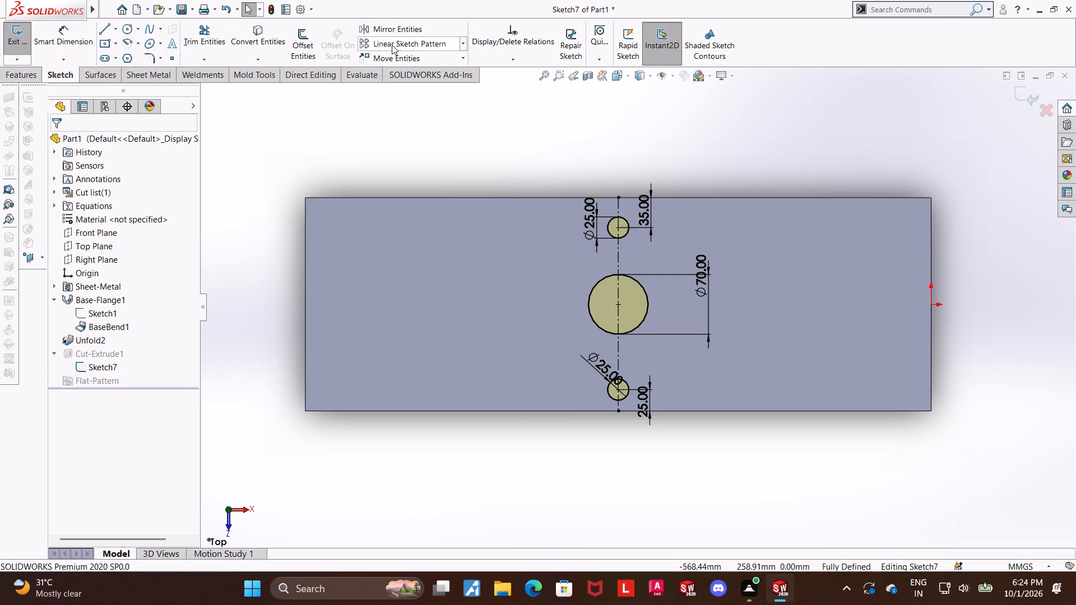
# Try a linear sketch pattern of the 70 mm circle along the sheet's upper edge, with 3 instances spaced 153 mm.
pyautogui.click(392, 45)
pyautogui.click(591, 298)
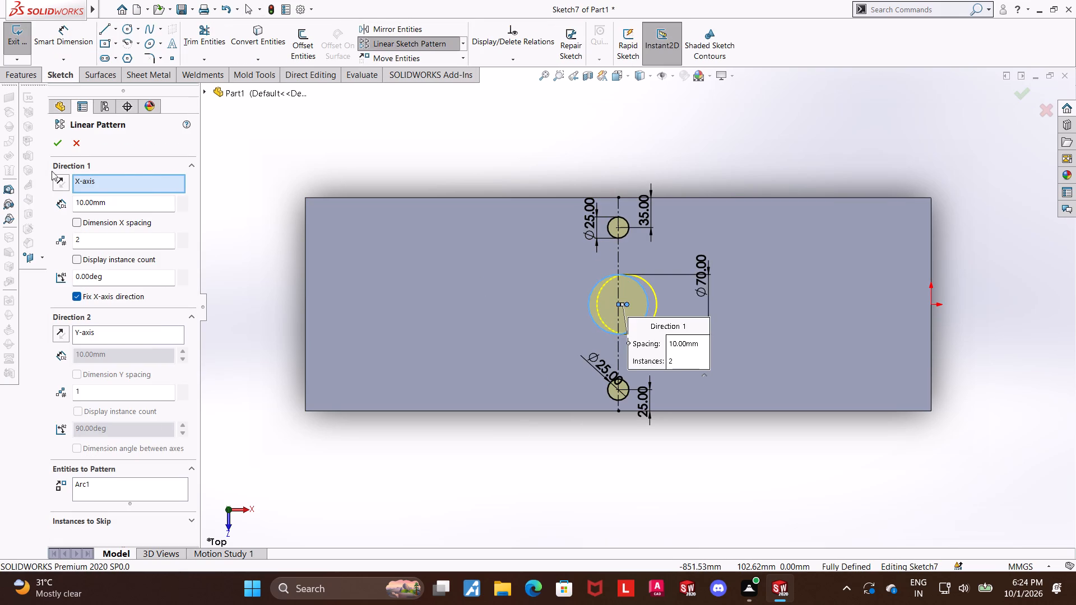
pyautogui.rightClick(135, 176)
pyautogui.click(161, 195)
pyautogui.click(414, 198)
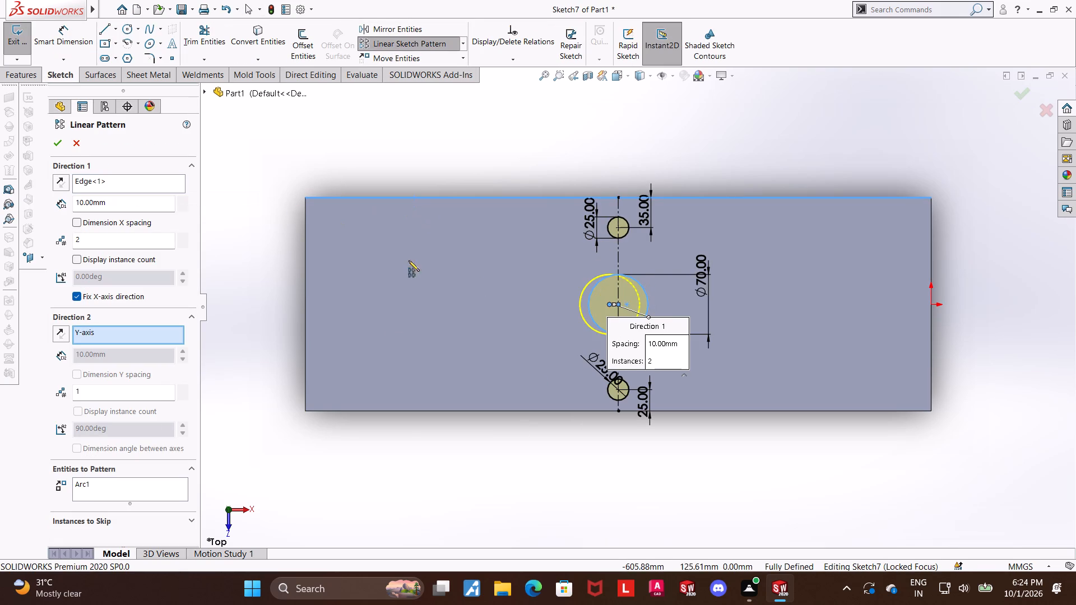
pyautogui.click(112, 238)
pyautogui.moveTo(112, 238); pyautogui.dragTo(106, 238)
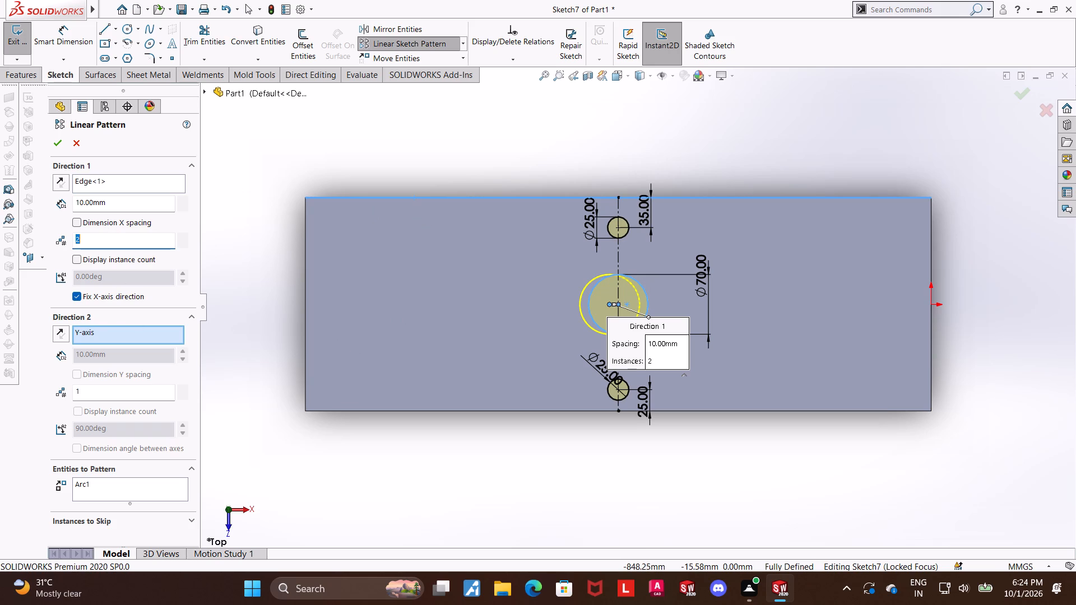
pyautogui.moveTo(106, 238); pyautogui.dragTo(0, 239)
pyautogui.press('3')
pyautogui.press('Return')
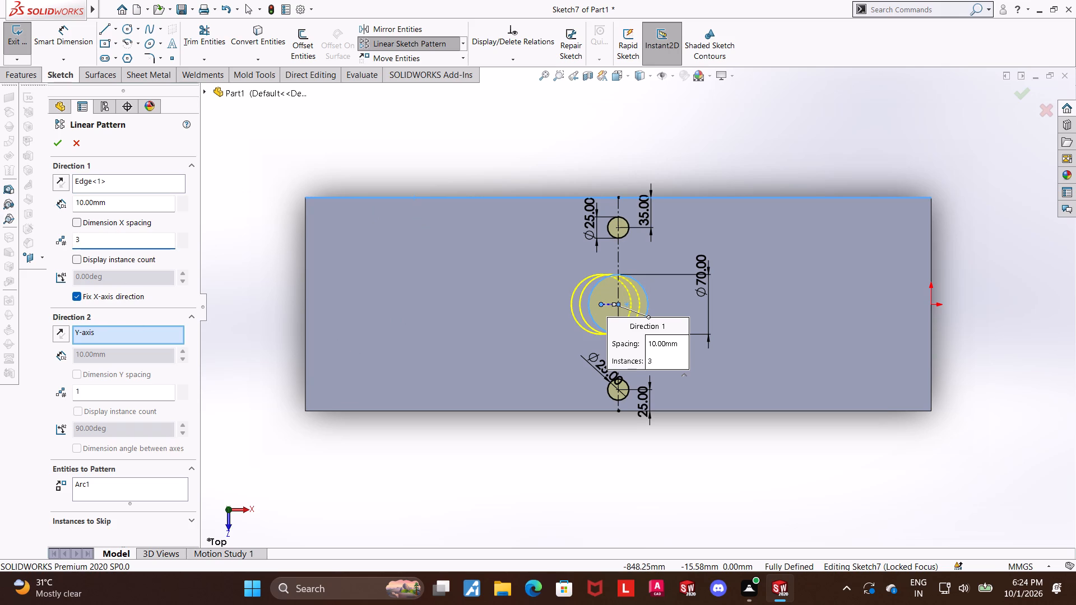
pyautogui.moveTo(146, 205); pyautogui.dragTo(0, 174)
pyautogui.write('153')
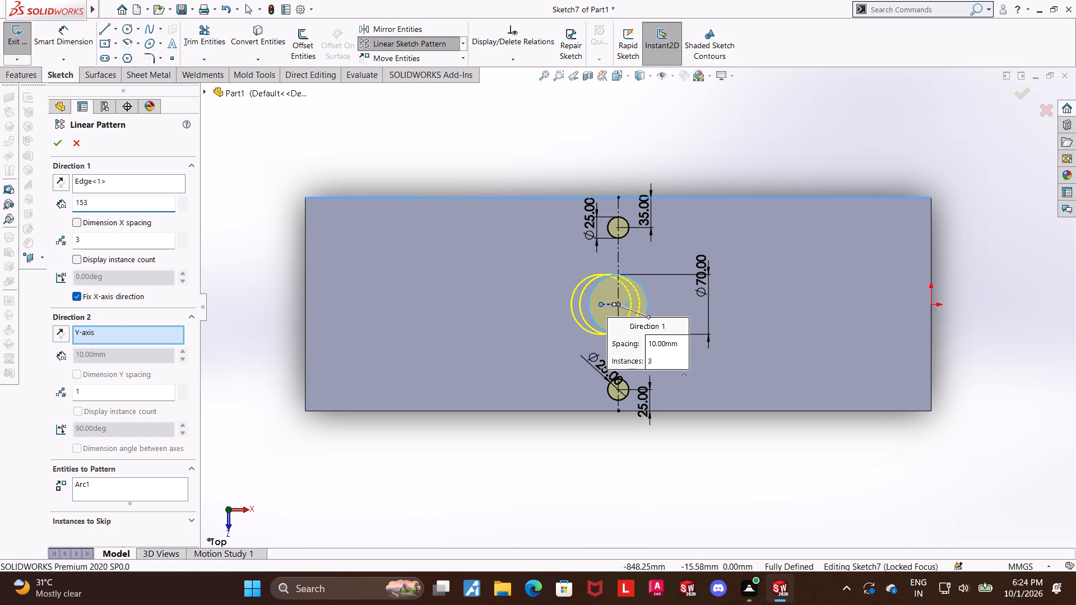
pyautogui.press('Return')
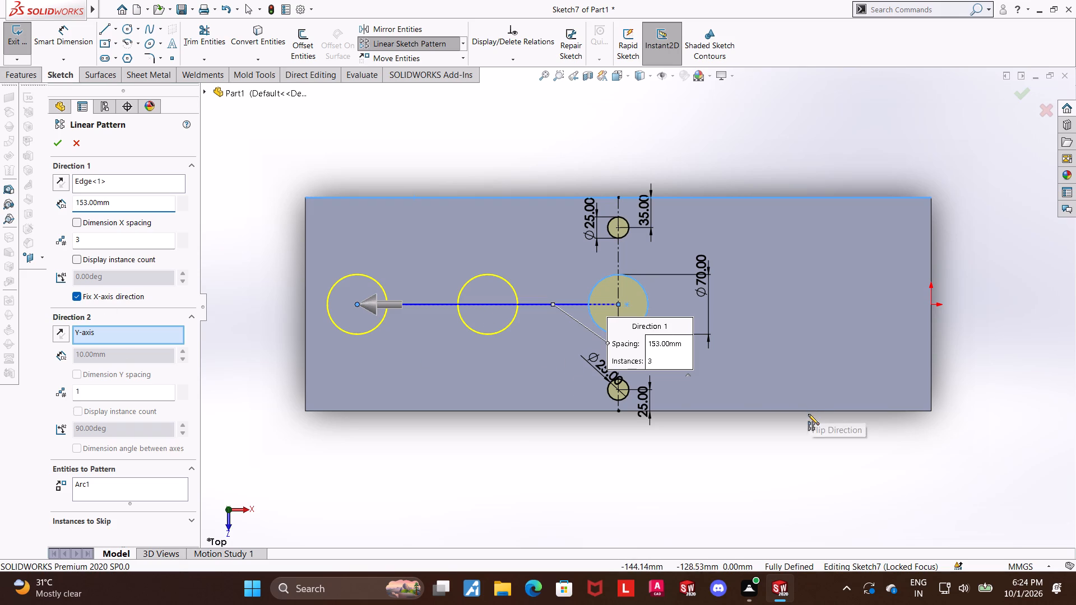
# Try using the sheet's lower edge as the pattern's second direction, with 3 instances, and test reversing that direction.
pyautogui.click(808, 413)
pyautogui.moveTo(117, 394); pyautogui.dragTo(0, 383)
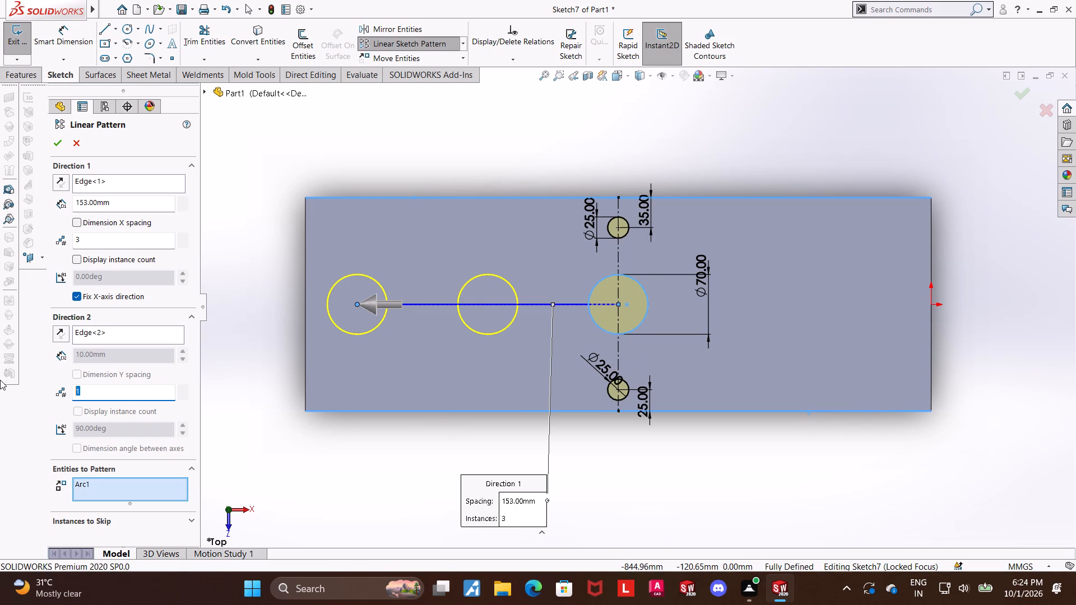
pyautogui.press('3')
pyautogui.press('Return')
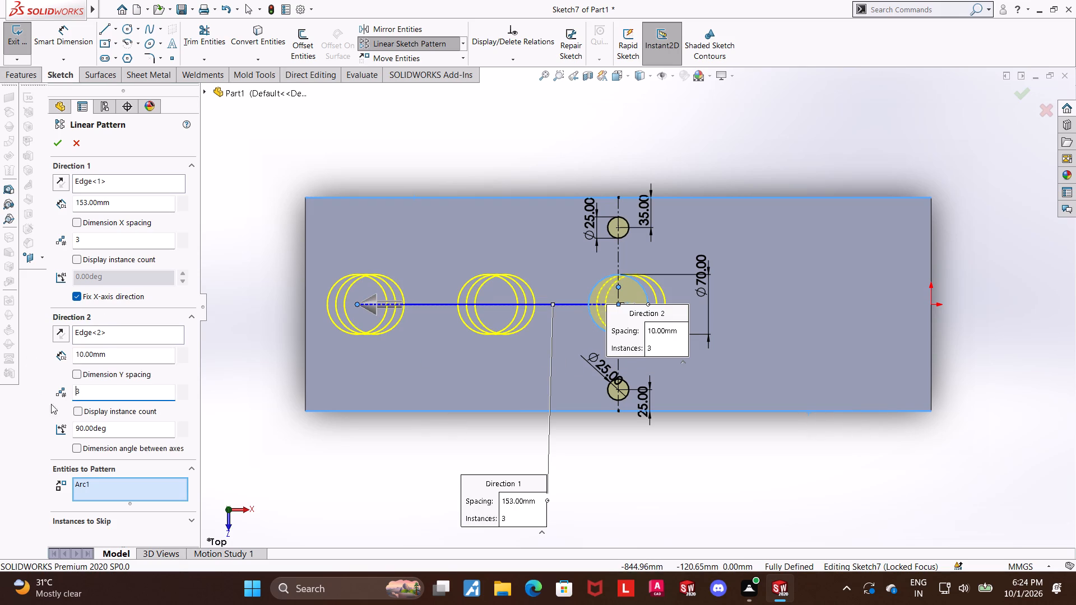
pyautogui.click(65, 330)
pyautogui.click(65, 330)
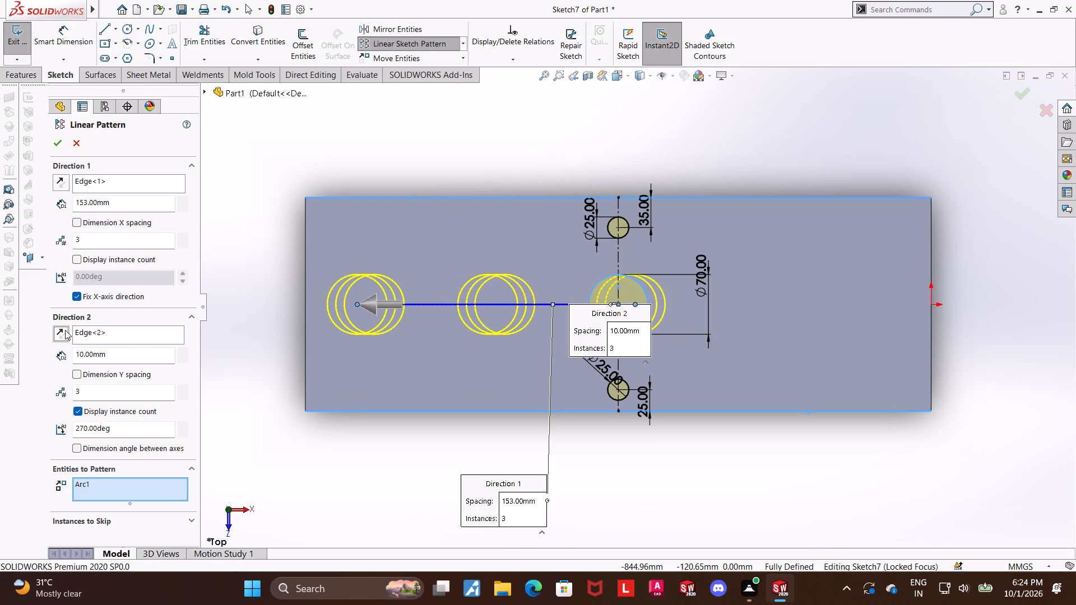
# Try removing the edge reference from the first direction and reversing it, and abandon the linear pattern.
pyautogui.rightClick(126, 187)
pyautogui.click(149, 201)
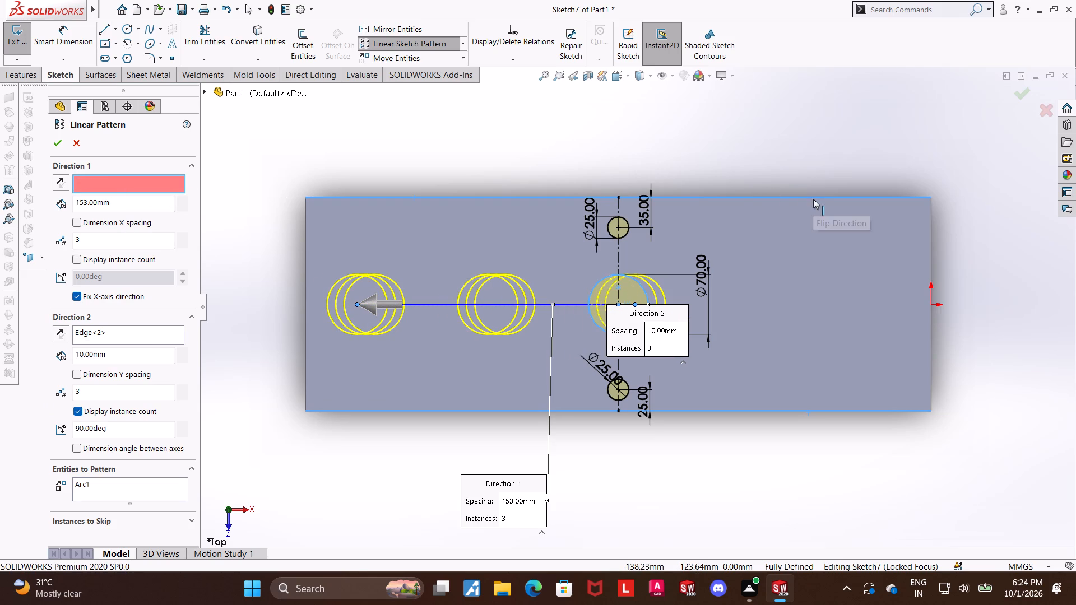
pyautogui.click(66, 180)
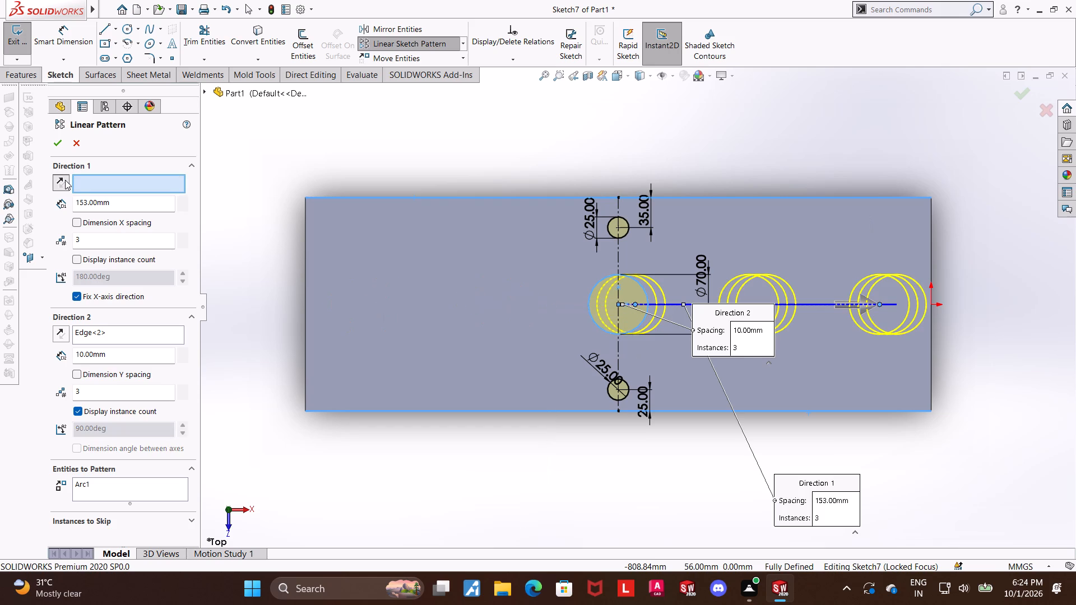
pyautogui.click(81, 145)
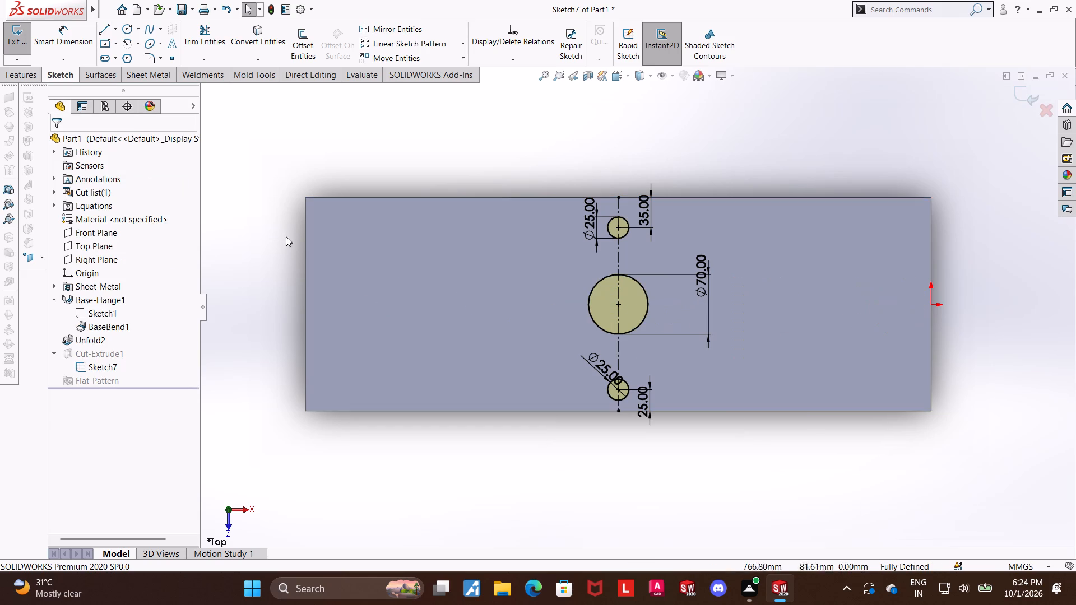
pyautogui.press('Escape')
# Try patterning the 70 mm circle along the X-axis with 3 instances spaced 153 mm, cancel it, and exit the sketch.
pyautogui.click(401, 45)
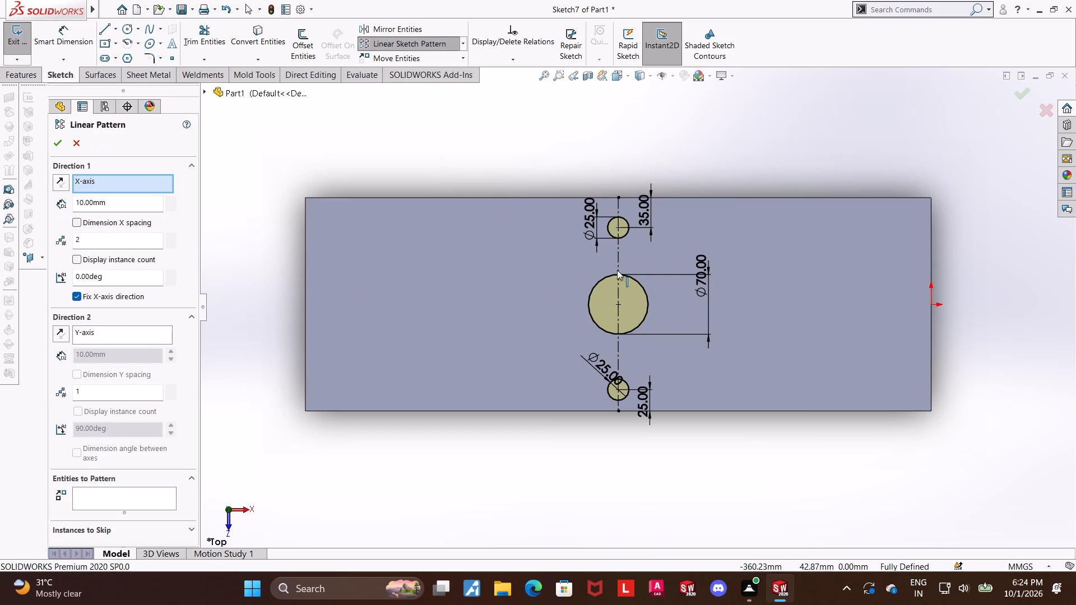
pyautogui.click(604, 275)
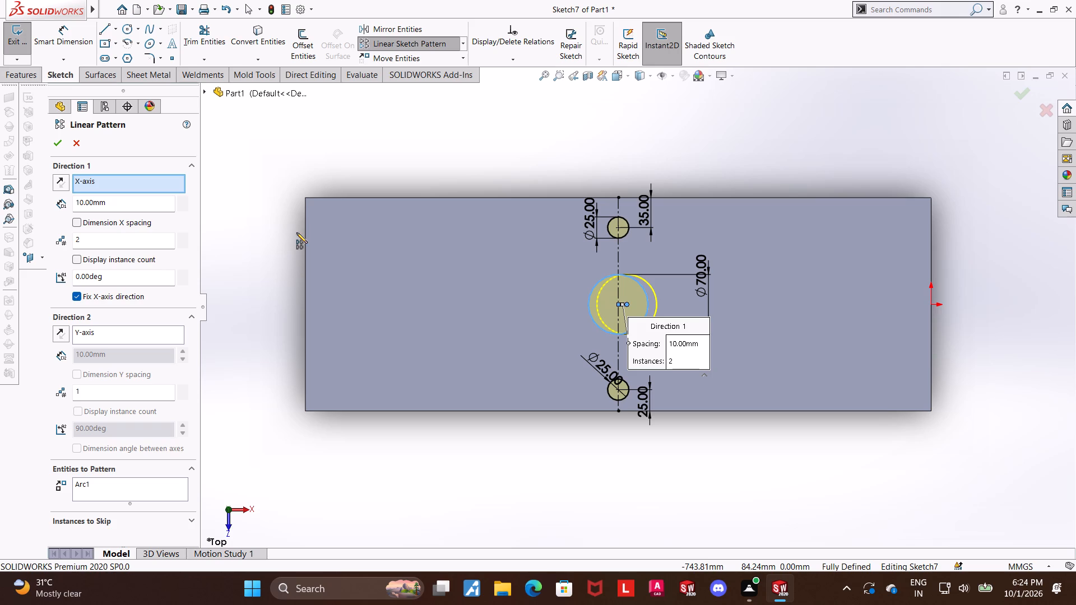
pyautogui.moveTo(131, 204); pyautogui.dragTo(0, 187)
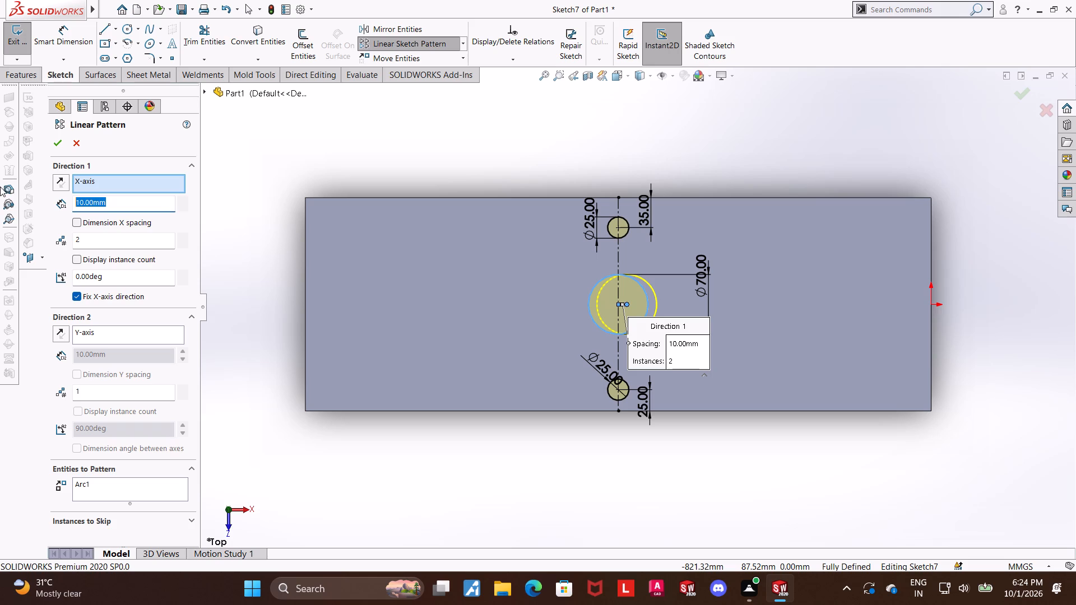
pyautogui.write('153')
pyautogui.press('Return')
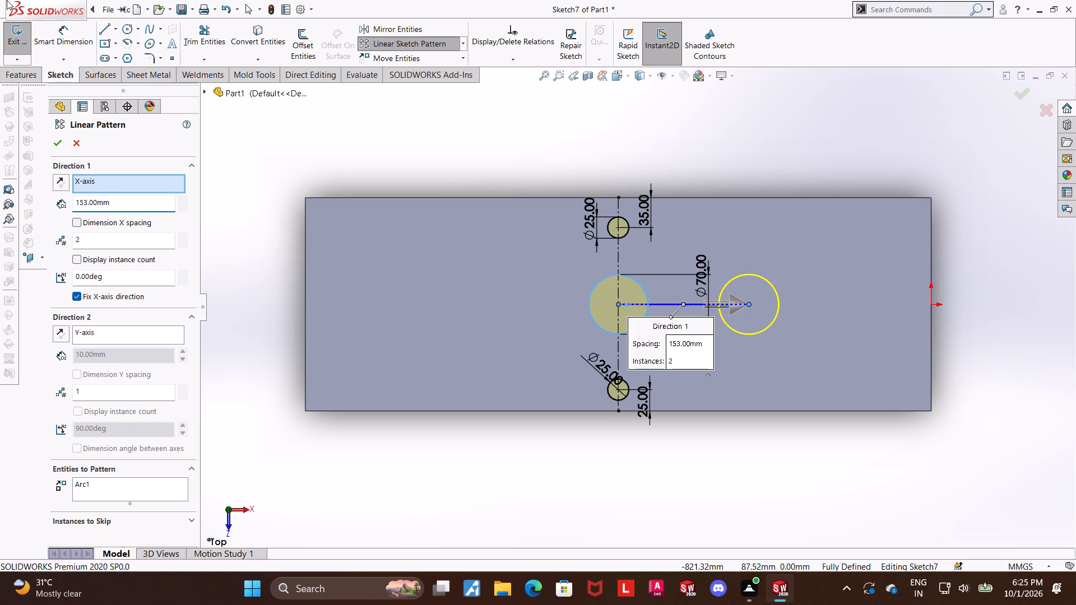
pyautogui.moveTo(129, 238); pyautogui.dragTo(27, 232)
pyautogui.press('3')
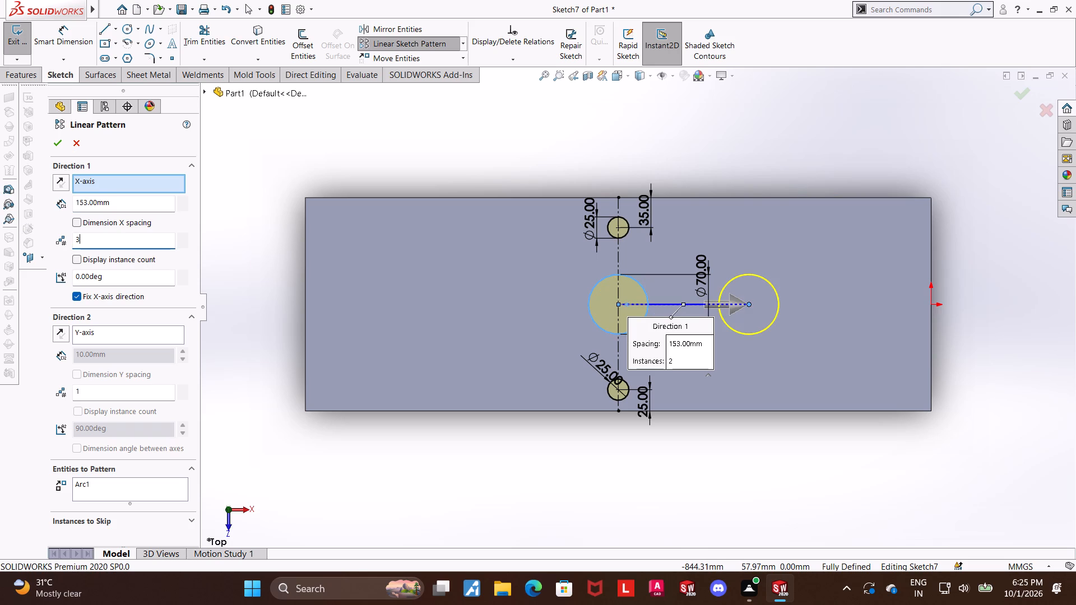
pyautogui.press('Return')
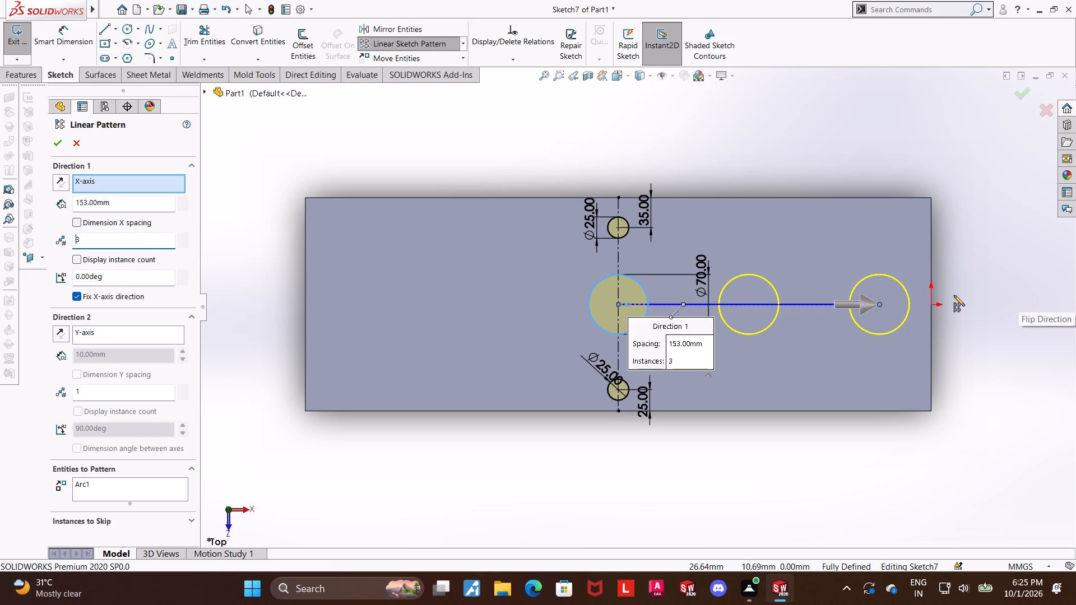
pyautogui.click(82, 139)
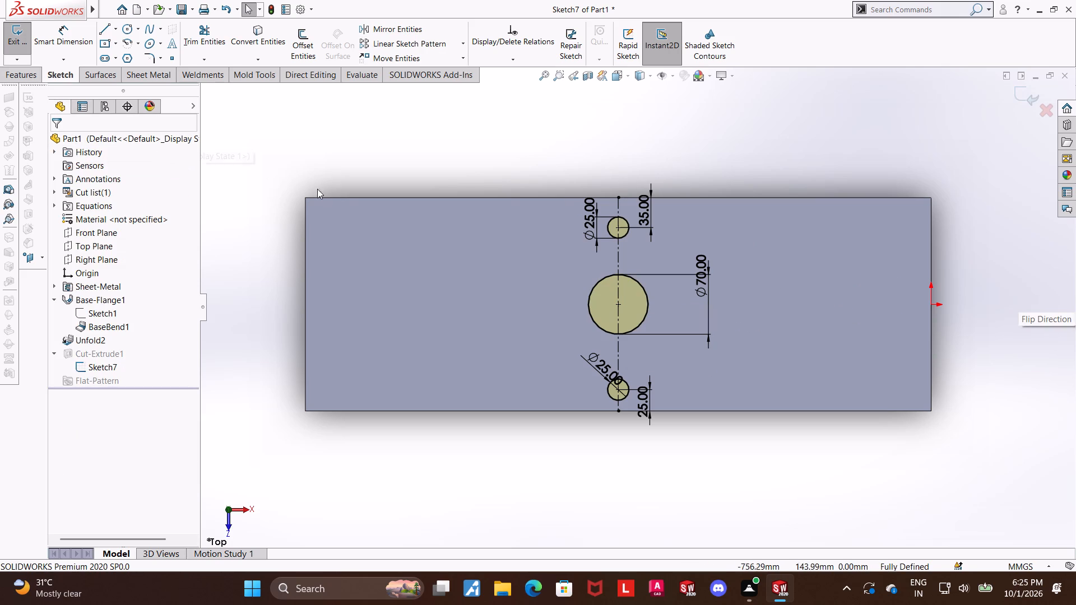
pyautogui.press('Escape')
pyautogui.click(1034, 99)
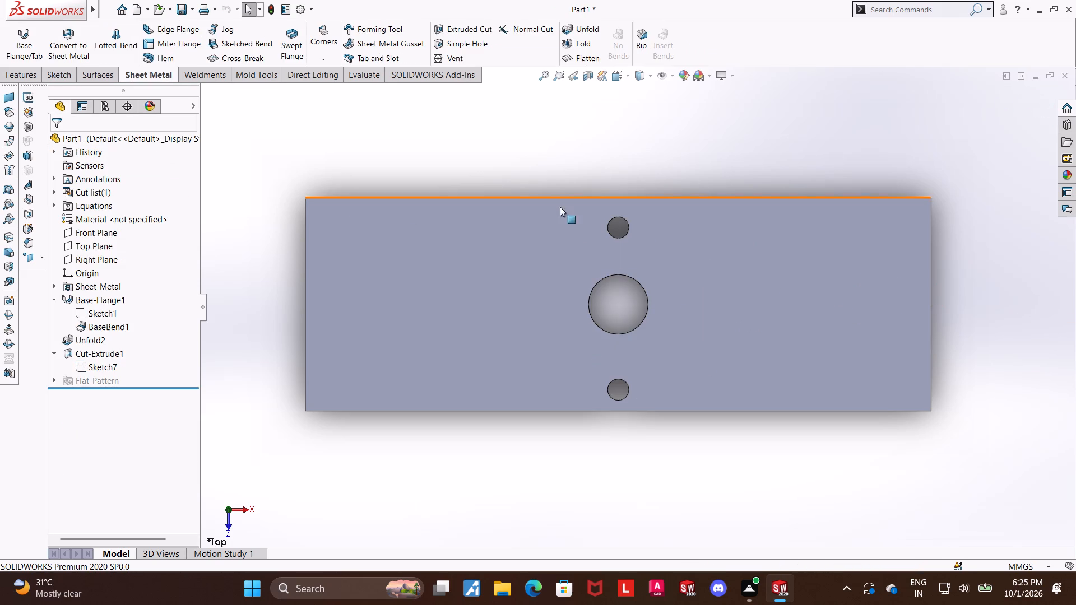
# Edit the base flange to override its default sheet metal parameters and set the bend radius to 1.5 mm.
pyautogui.click(259, 266)
pyautogui.click(86, 298)
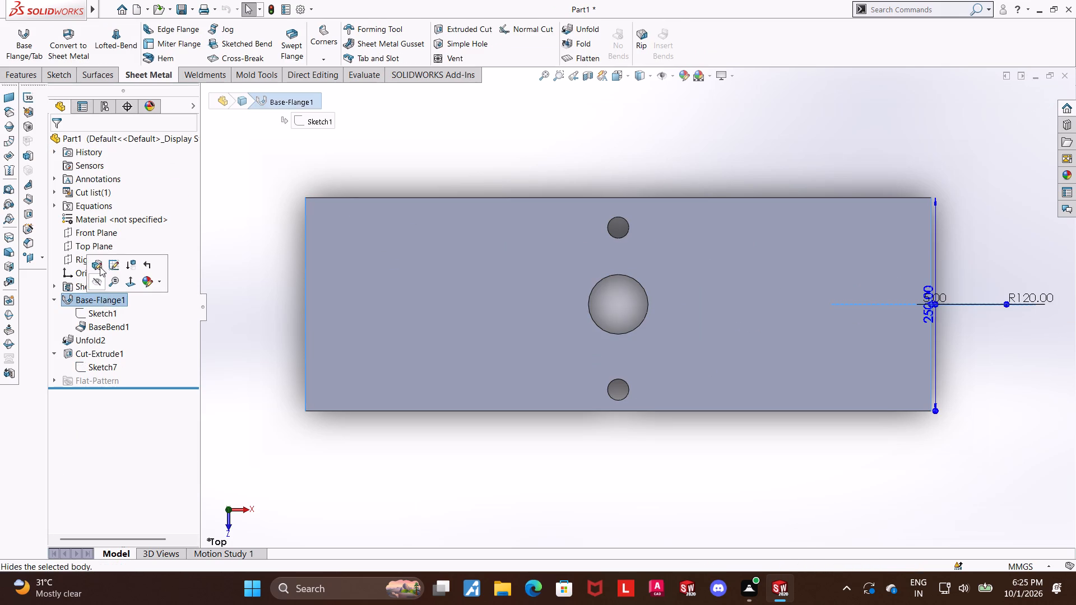
pyautogui.click(100, 267)
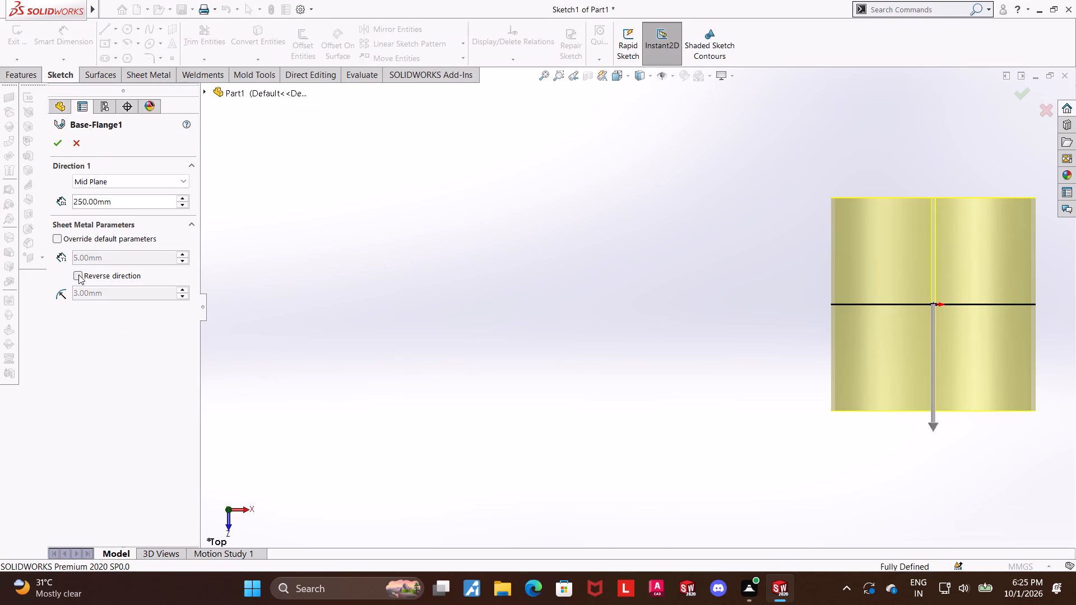
pyautogui.click(57, 237)
pyautogui.moveTo(113, 293); pyautogui.dragTo(0, 311)
pyautogui.write('1.5')
pyautogui.press('Return')
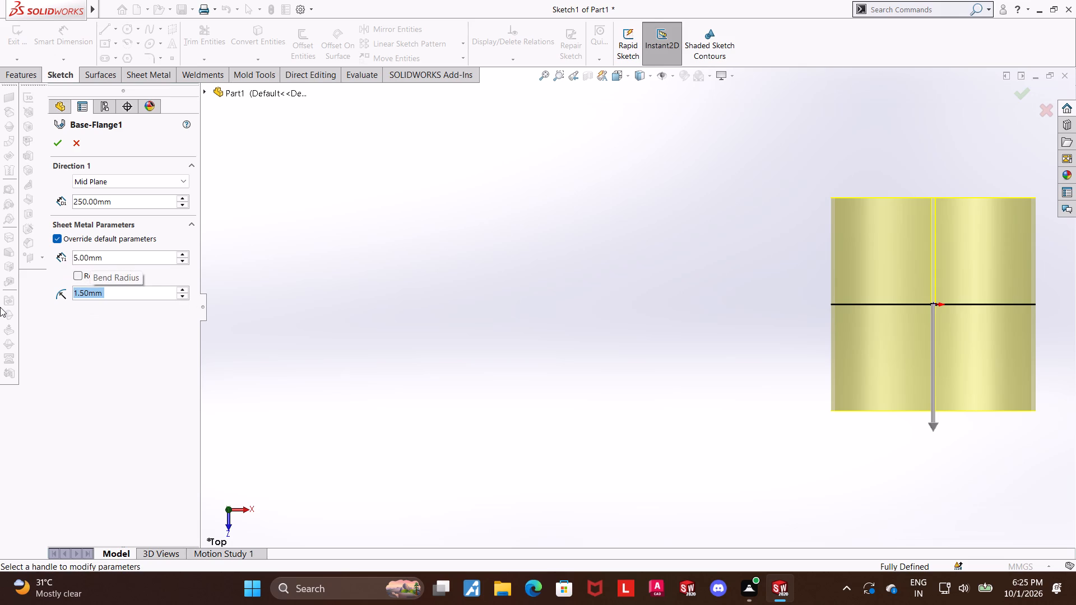
pyautogui.click(55, 140)
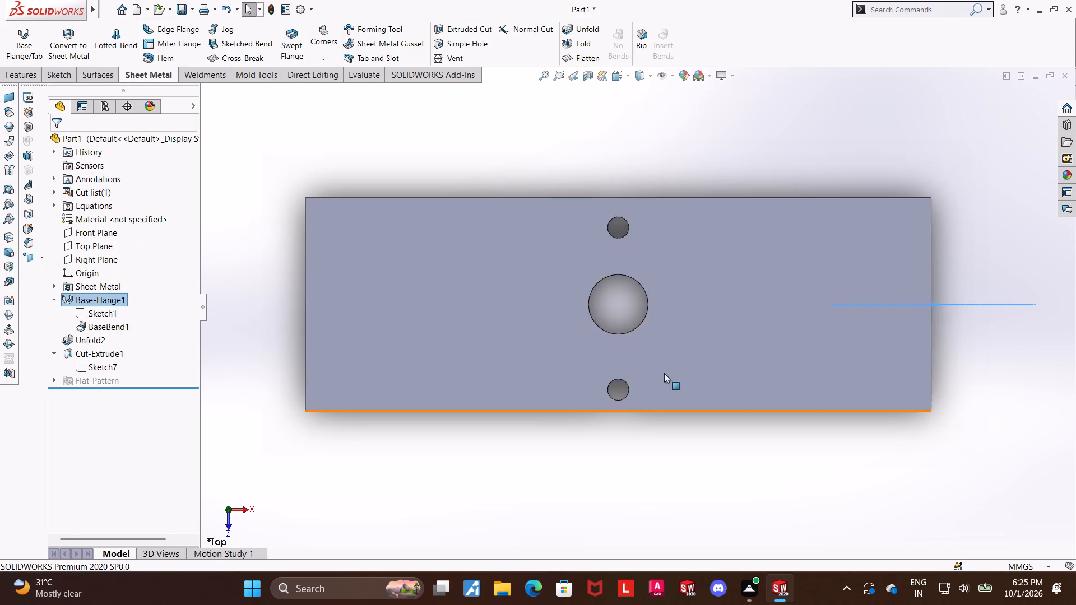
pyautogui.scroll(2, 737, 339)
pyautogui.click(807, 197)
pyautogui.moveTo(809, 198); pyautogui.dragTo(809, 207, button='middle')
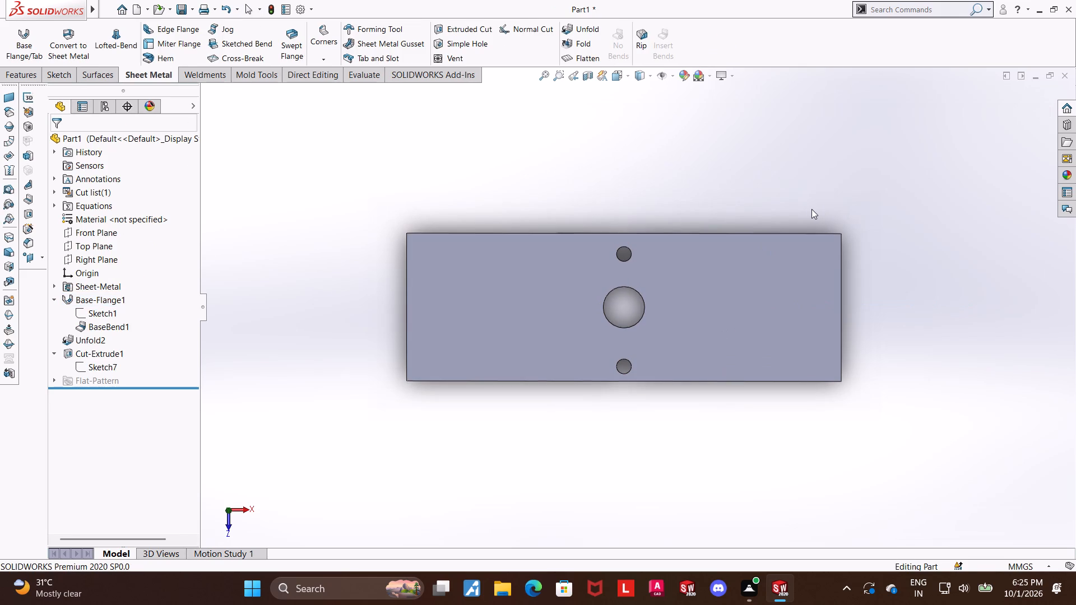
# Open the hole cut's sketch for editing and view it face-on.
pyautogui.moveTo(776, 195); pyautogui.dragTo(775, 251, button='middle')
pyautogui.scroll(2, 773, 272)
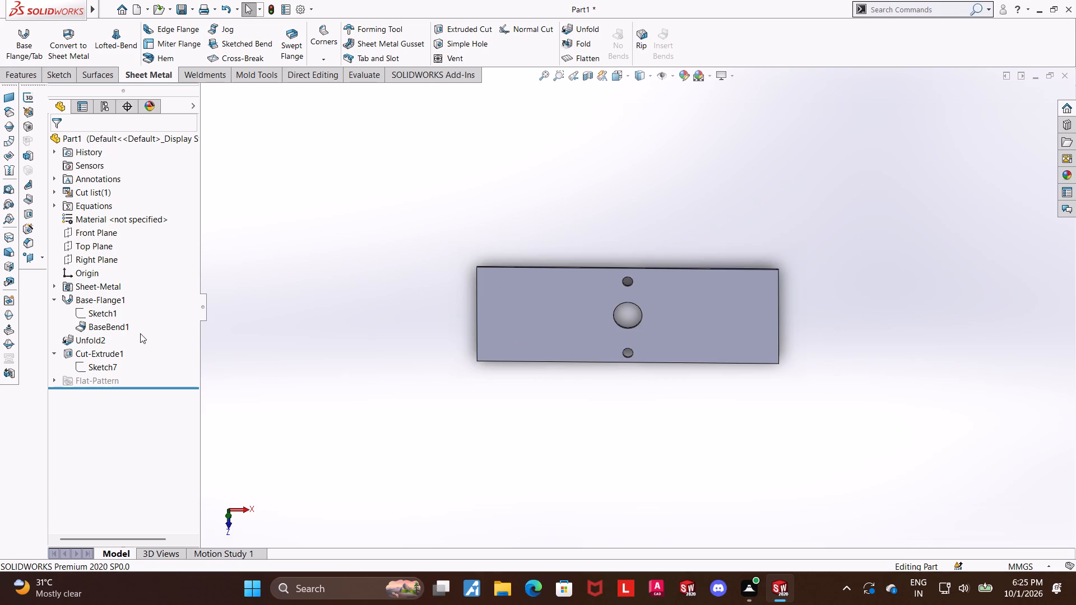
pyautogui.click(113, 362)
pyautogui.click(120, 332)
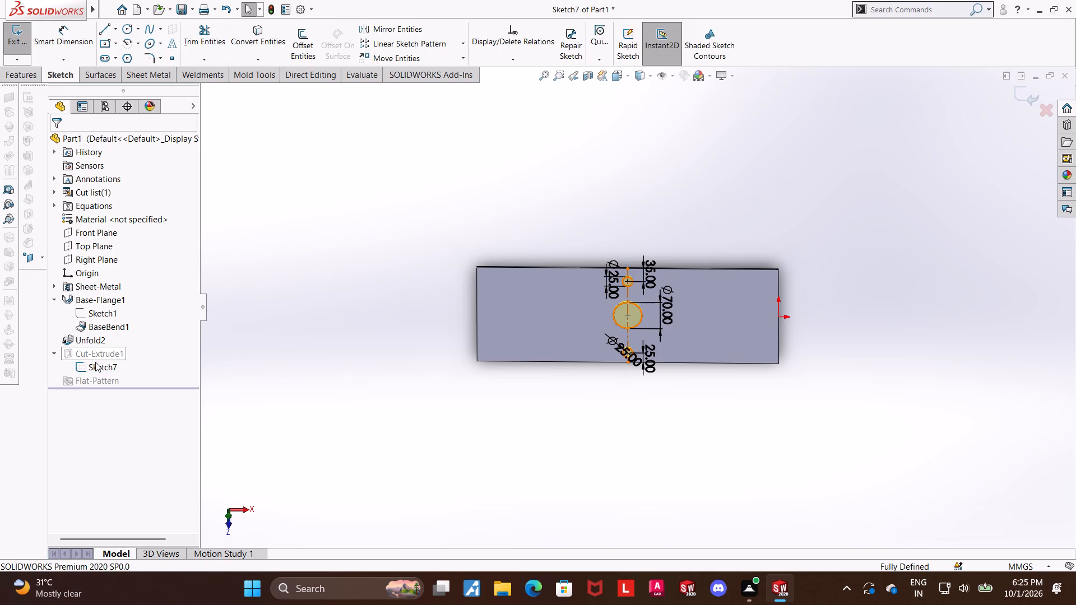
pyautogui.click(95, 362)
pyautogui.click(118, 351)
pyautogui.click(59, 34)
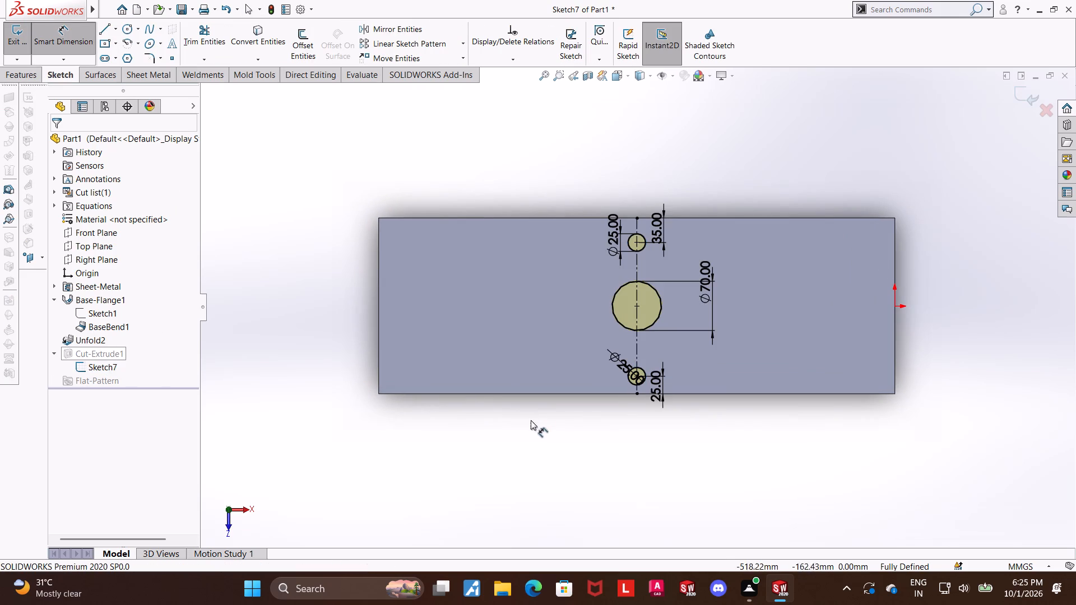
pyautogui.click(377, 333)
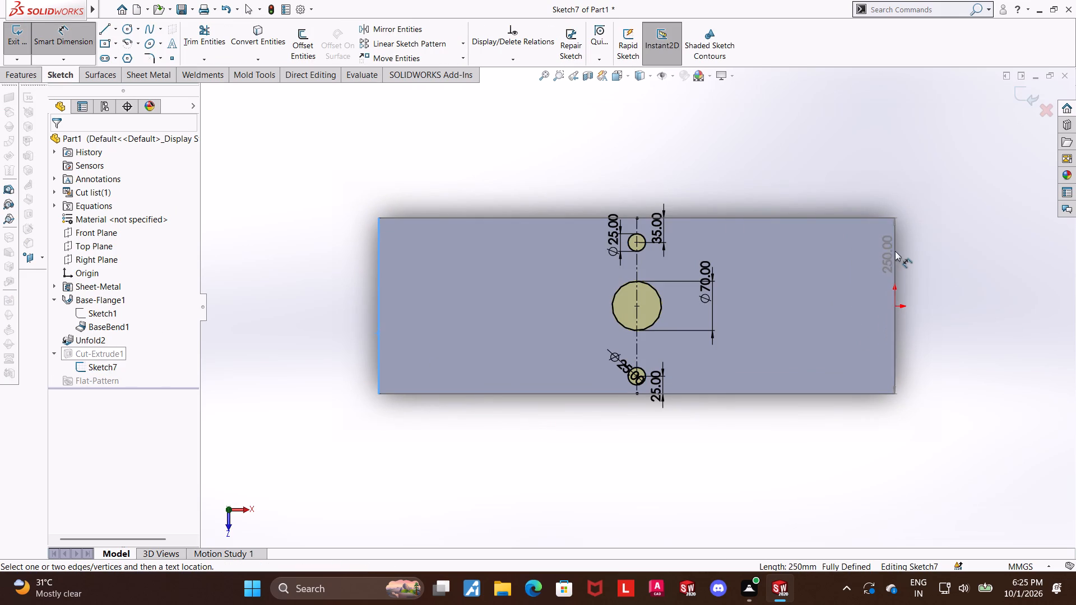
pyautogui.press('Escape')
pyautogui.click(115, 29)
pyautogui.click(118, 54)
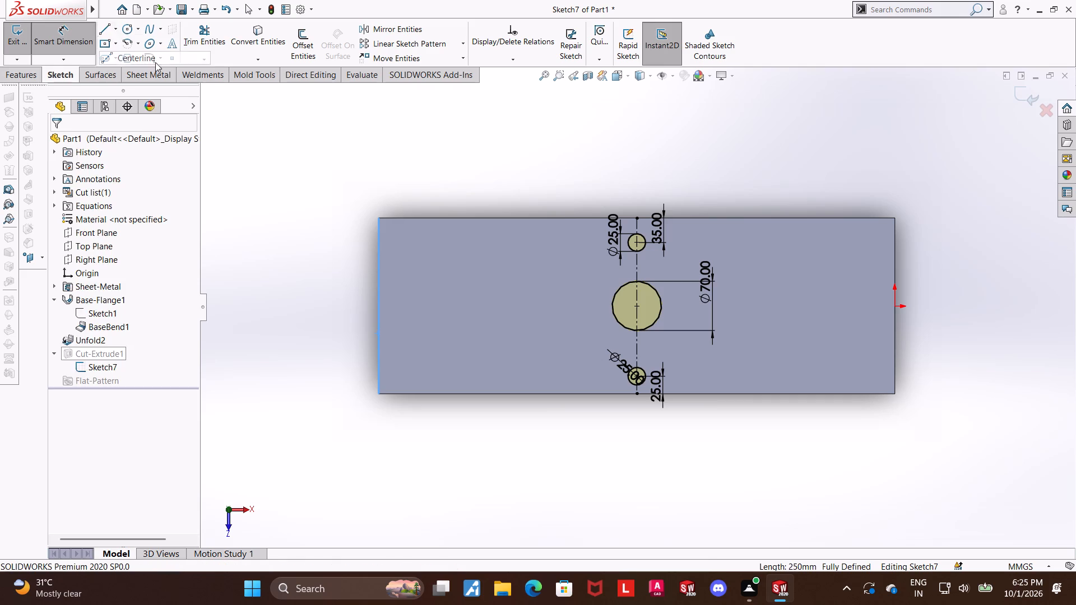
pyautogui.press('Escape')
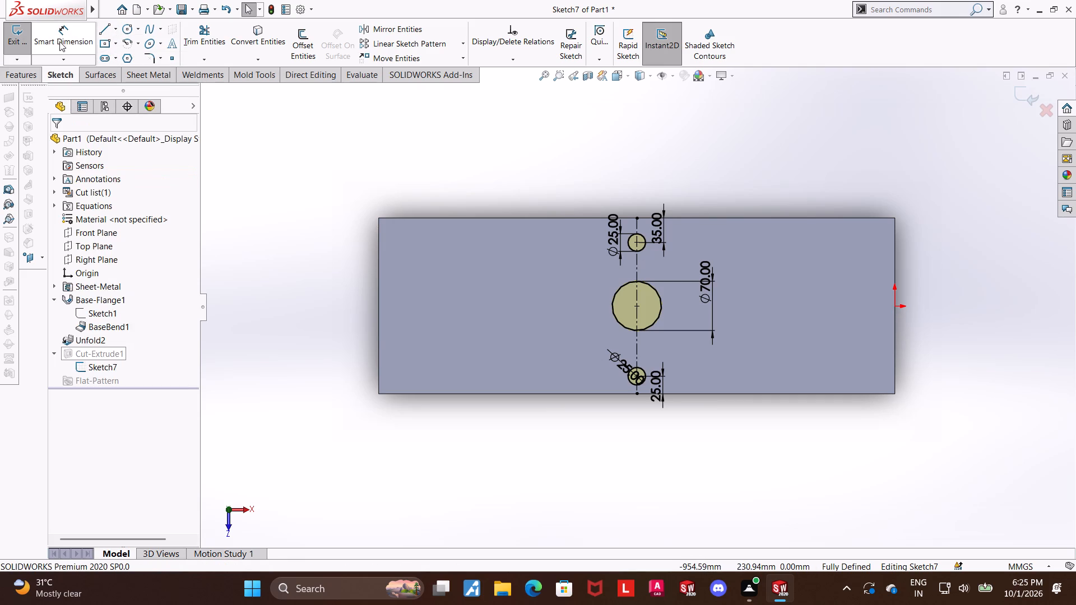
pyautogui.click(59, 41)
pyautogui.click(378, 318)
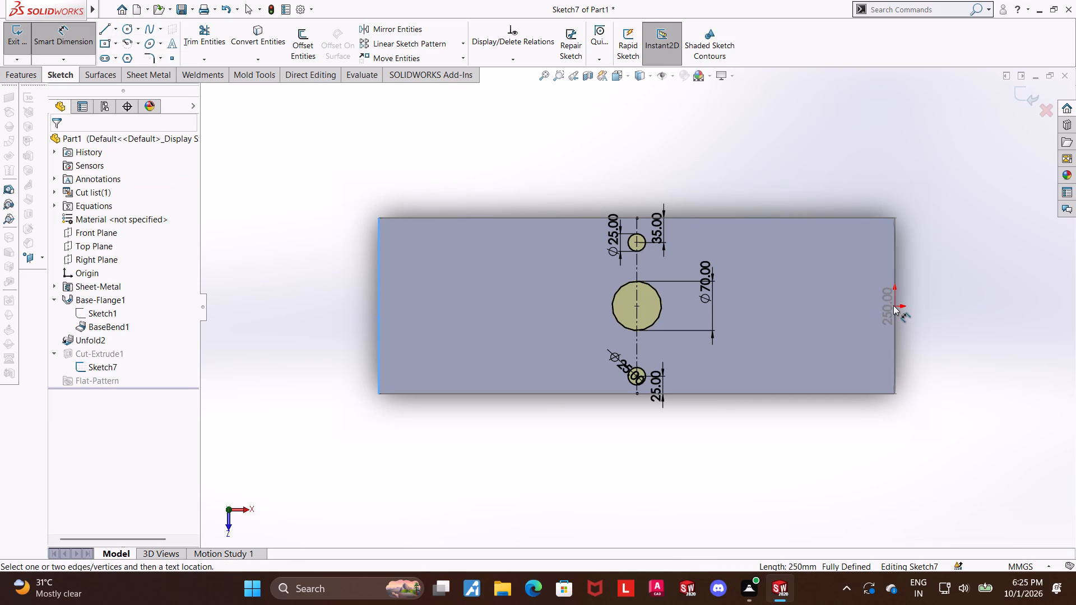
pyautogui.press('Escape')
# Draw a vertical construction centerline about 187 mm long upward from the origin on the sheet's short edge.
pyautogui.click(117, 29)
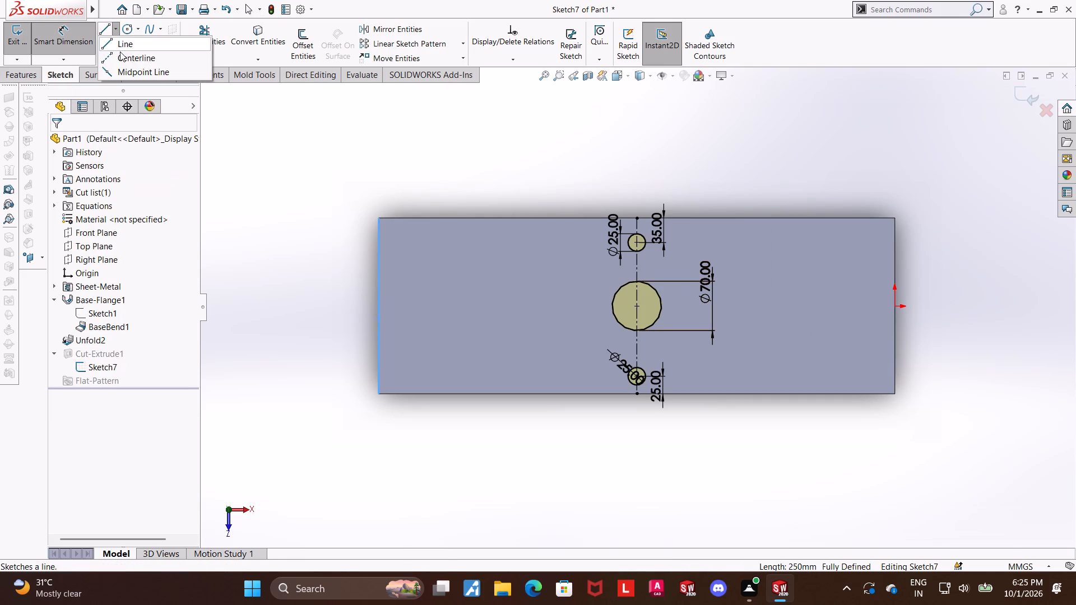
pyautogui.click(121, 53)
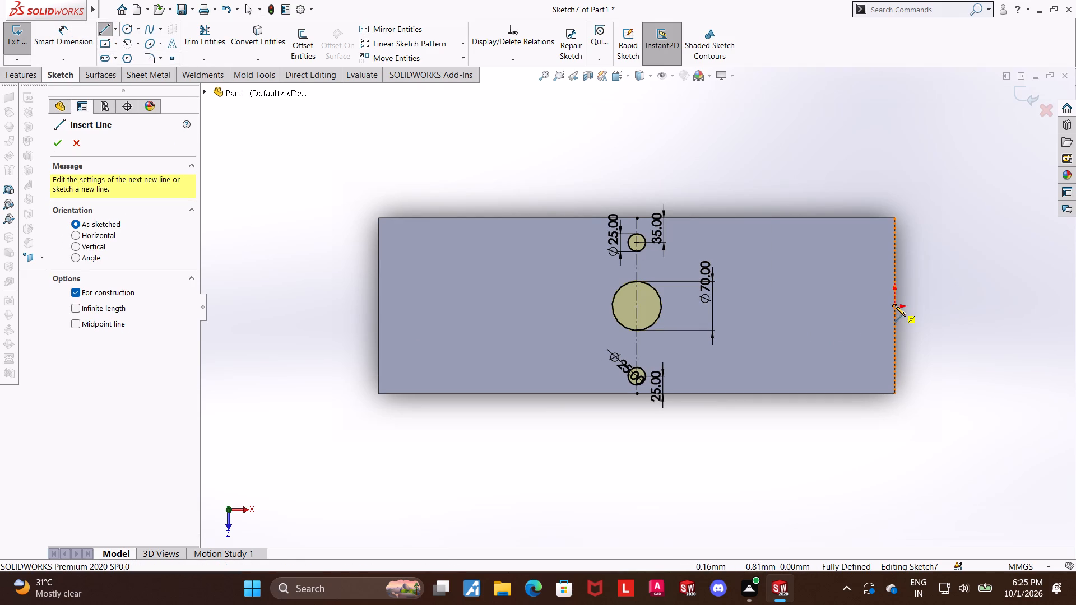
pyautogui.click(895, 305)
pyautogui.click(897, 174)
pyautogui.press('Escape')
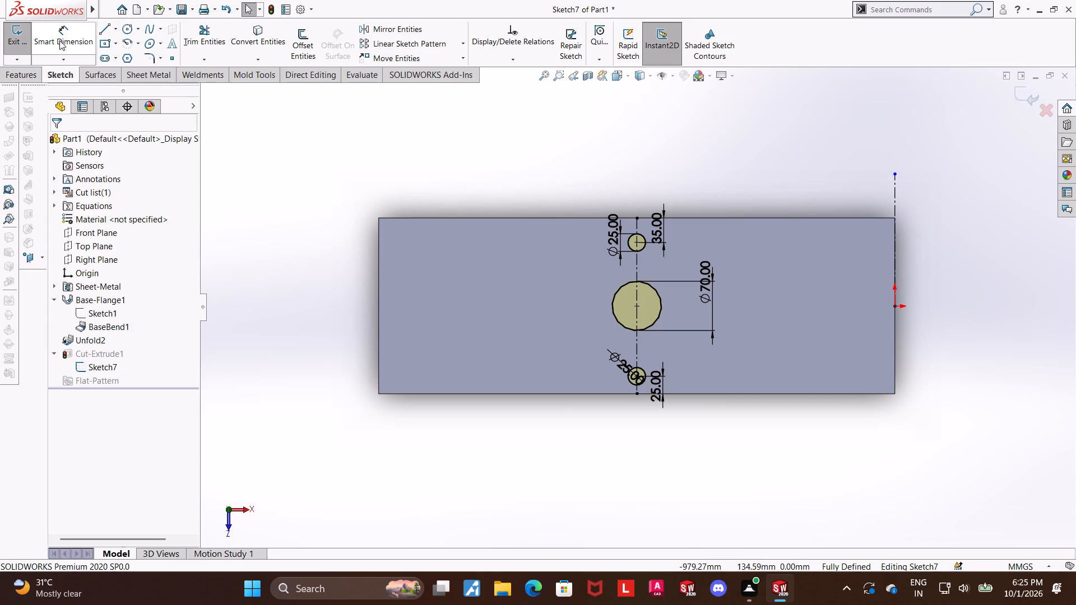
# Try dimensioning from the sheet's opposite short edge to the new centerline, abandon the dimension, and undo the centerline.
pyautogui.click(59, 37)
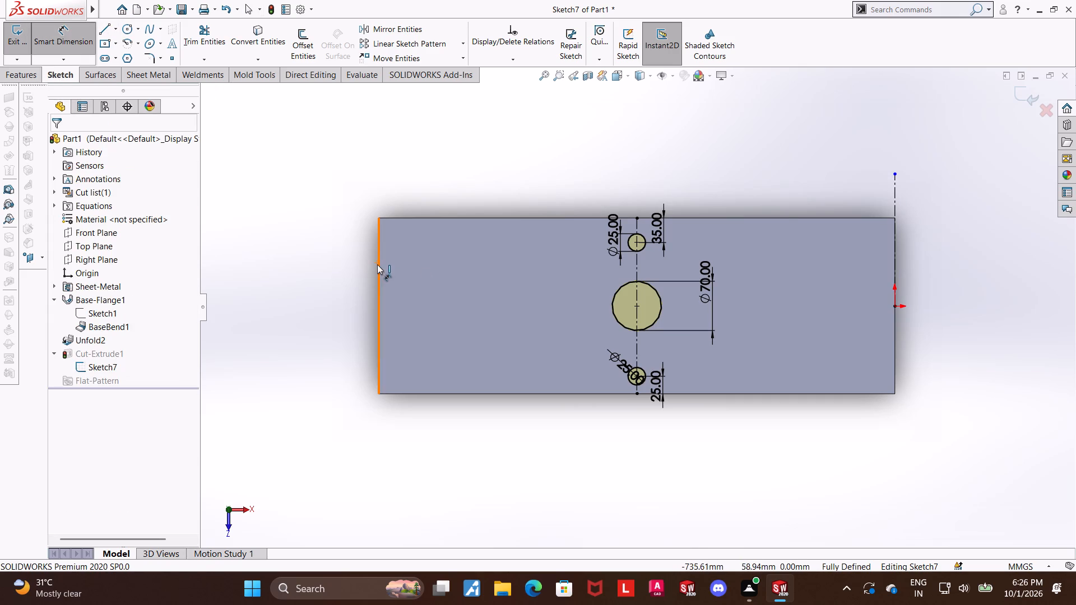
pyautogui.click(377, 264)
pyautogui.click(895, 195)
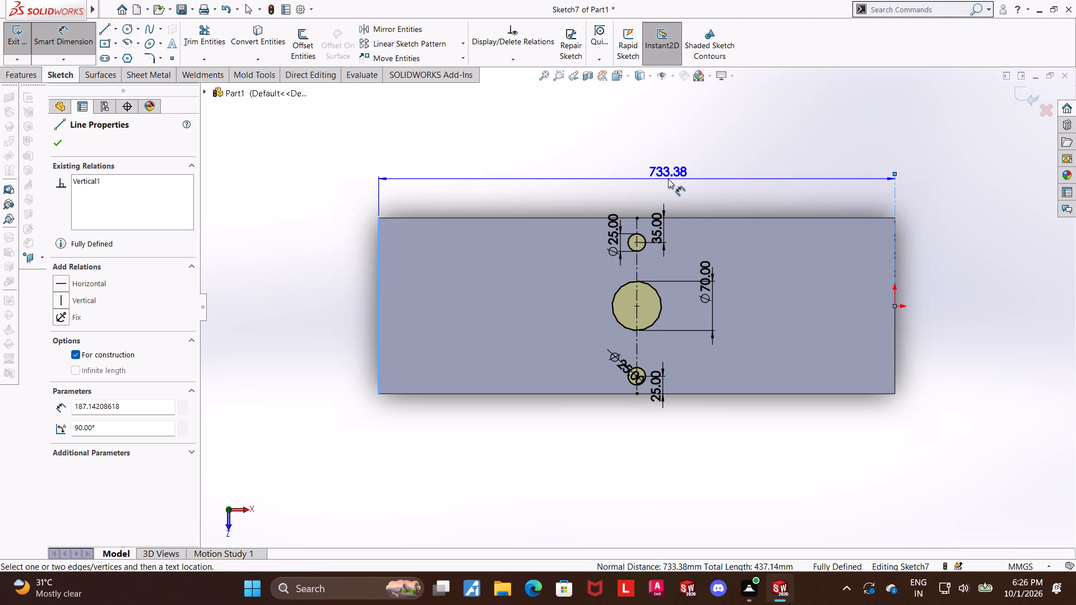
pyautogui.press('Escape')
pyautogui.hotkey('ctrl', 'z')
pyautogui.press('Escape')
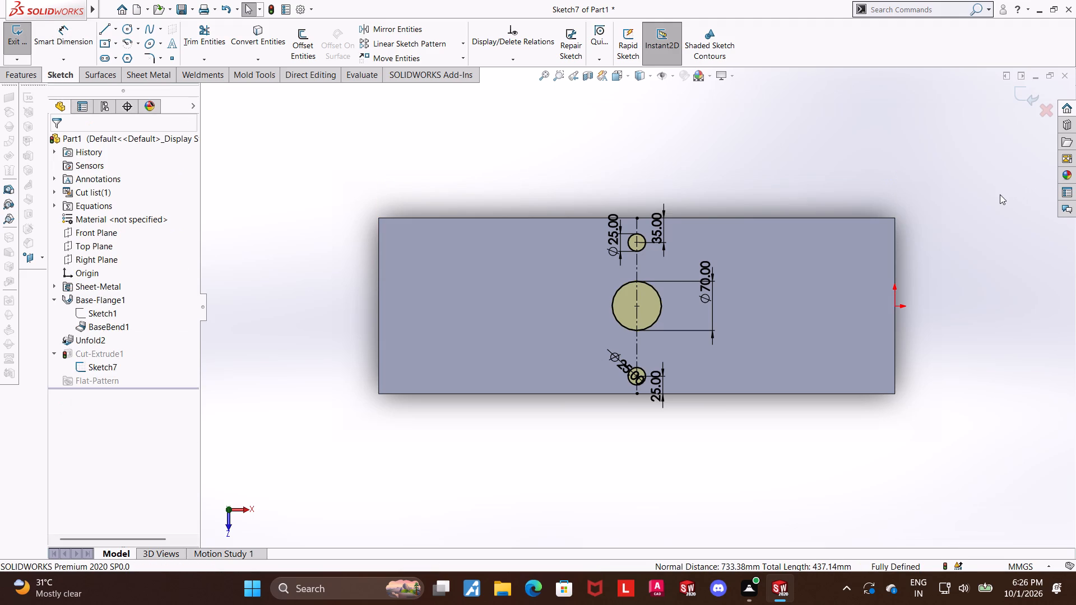
# Examine the base flange's profile sketch against the flat sheet, restore the top view, and exit the hole sketch.
pyautogui.scroll(1, 999, 194)
pyautogui.click(101, 311)
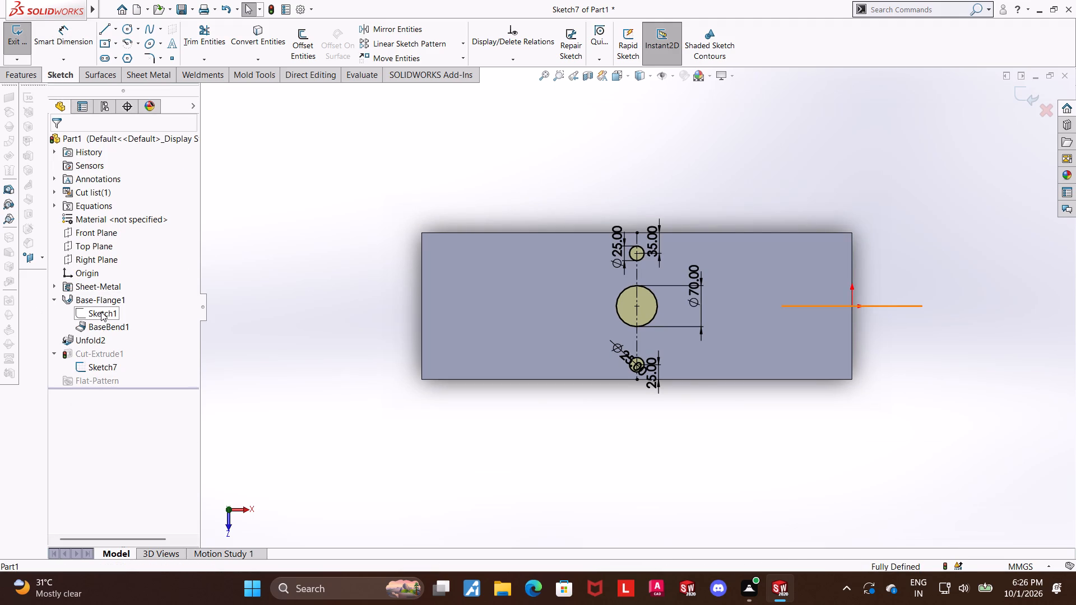
pyautogui.moveTo(469, 387); pyautogui.dragTo(467, 164, button='middle')
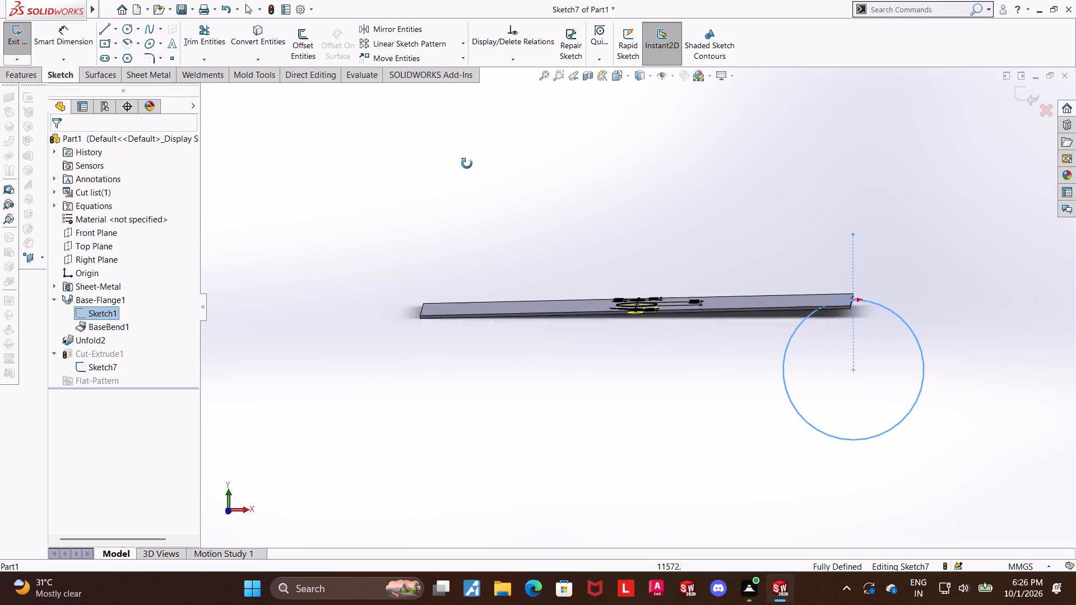
pyautogui.moveTo(467, 164); pyautogui.dragTo(464, 312, button='middle')
pyautogui.click(338, 268)
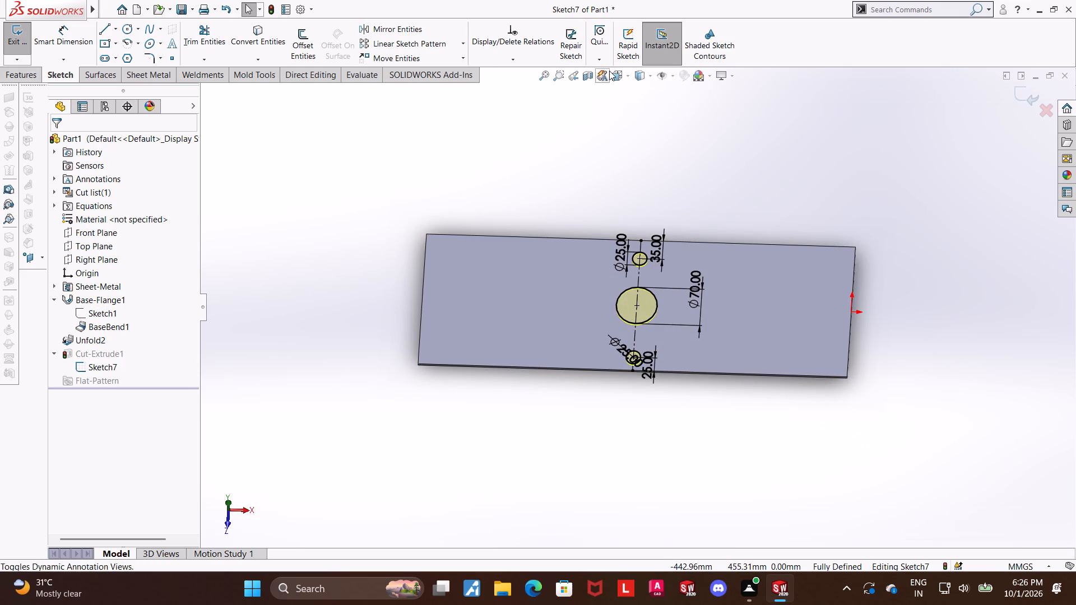
pyautogui.click(617, 77)
pyautogui.click(534, 305)
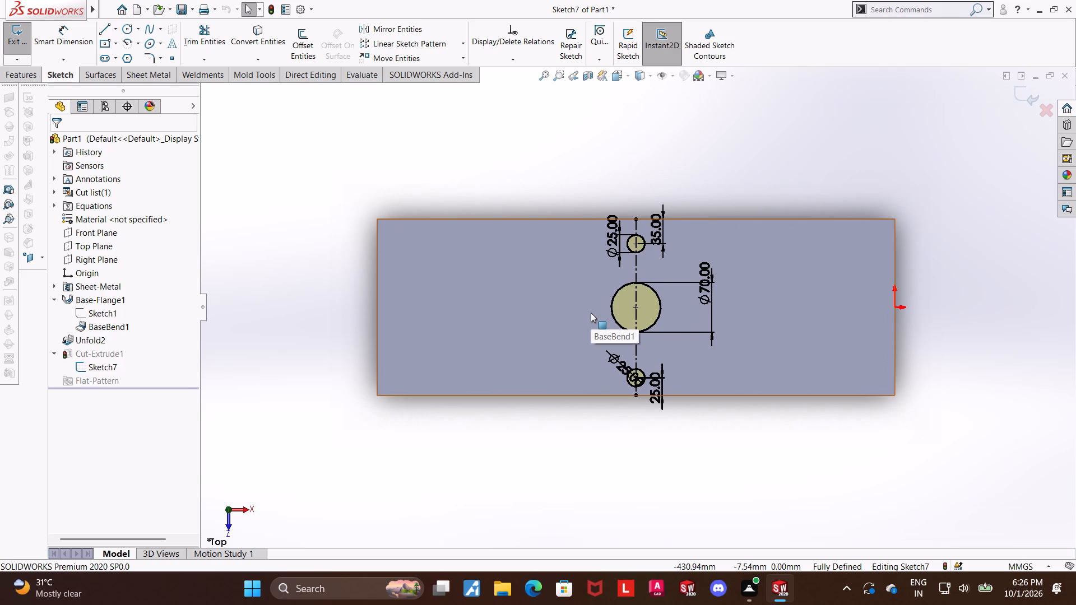
pyautogui.click(1024, 93)
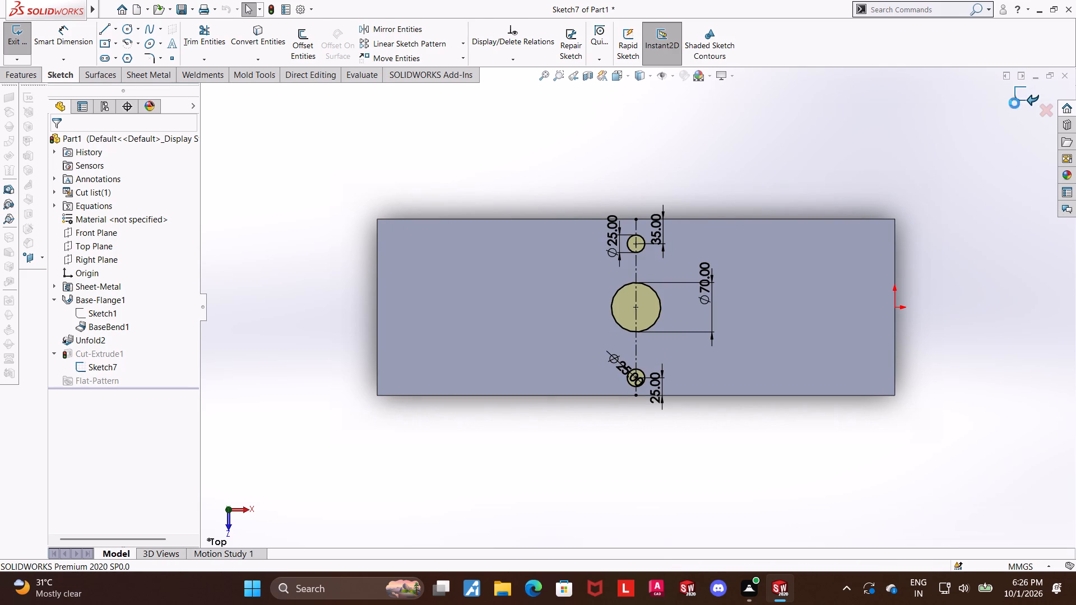
# Examine the unfold feature and the base flange's profile sketch on the unfolded sheet.
pyautogui.scroll(1, 898, 317)
pyautogui.moveTo(872, 397); pyautogui.dragTo(861, 309, button='middle')
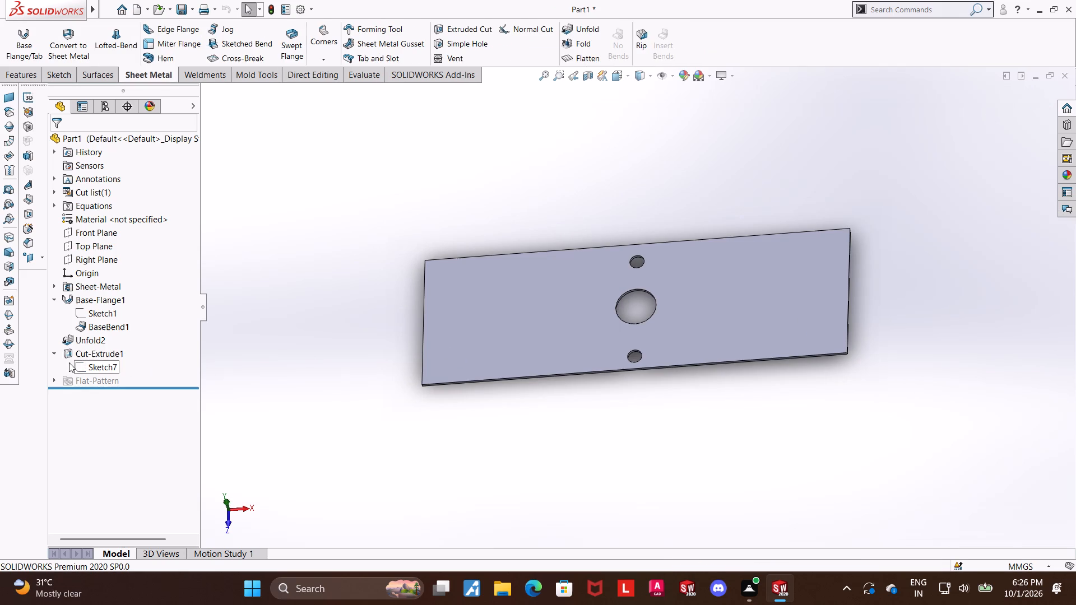
pyautogui.click(54, 355)
pyautogui.click(75, 343)
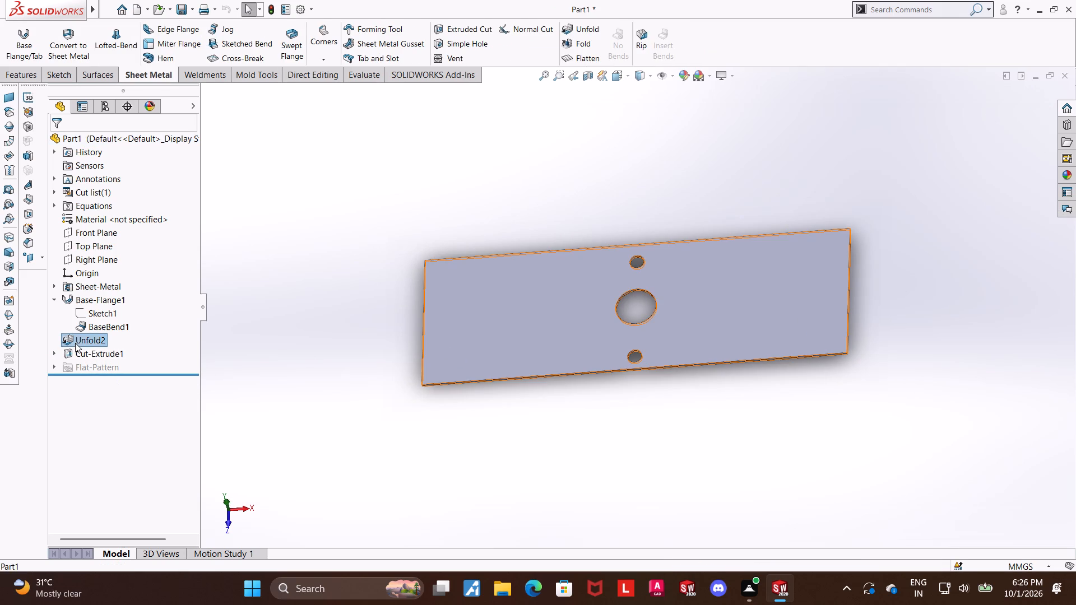
pyautogui.click(420, 424)
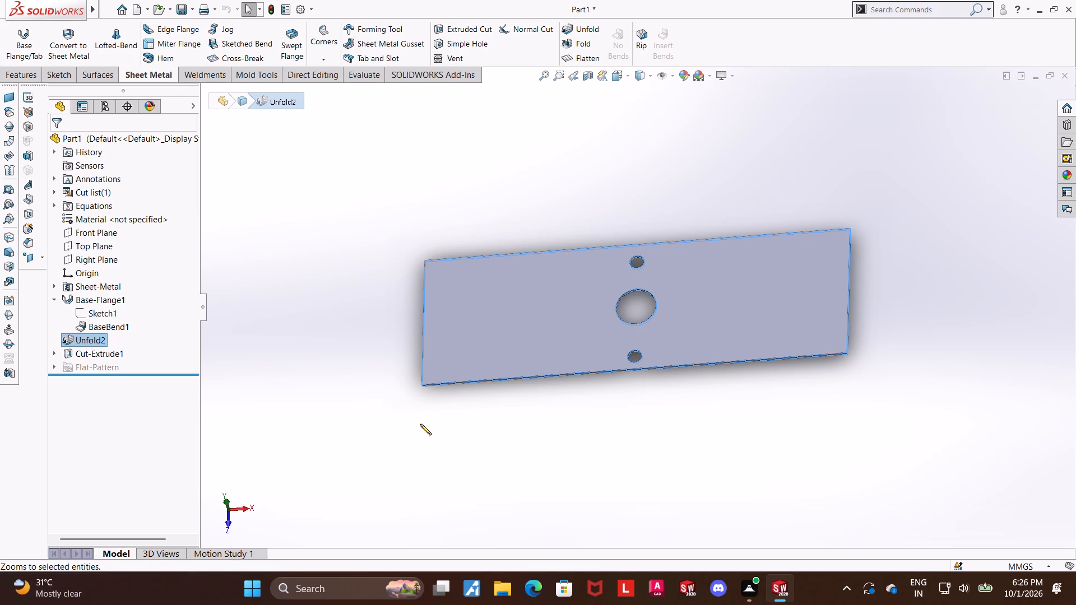
pyautogui.click(86, 316)
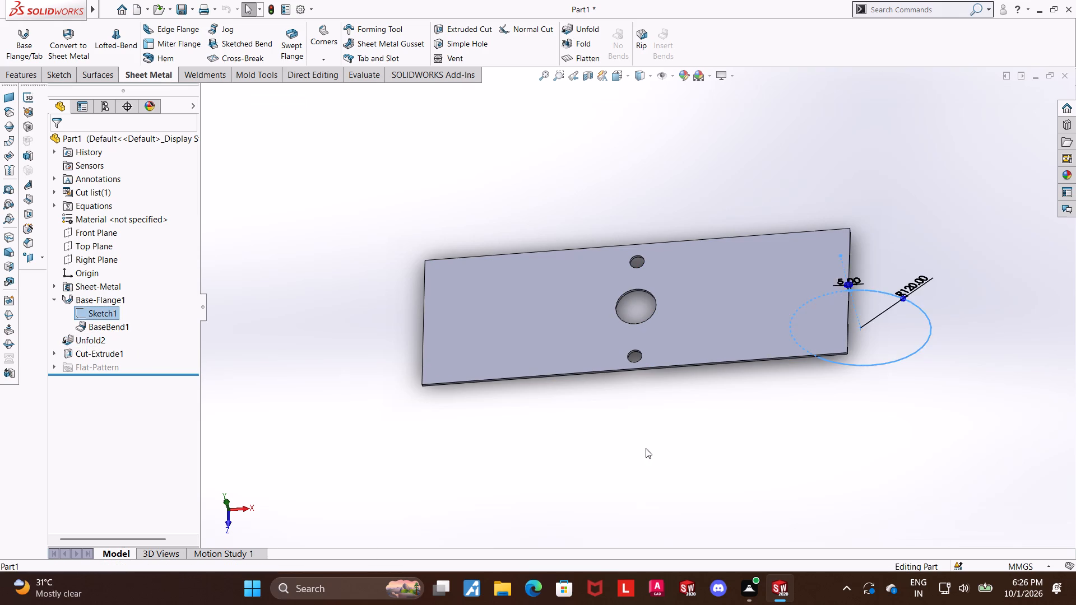
pyautogui.moveTo(733, 462); pyautogui.dragTo(735, 337, button='middle')
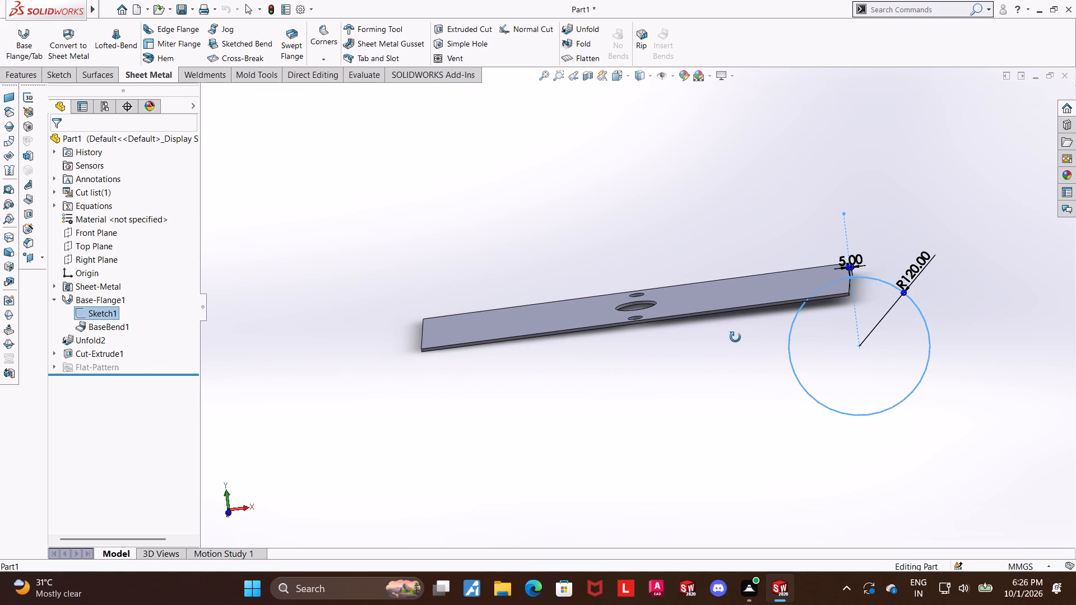
pyautogui.moveTo(735, 337); pyautogui.dragTo(738, 360, button='middle')
pyautogui.click(486, 430)
pyautogui.moveTo(486, 421); pyautogui.dragTo(487, 438, button='middle')
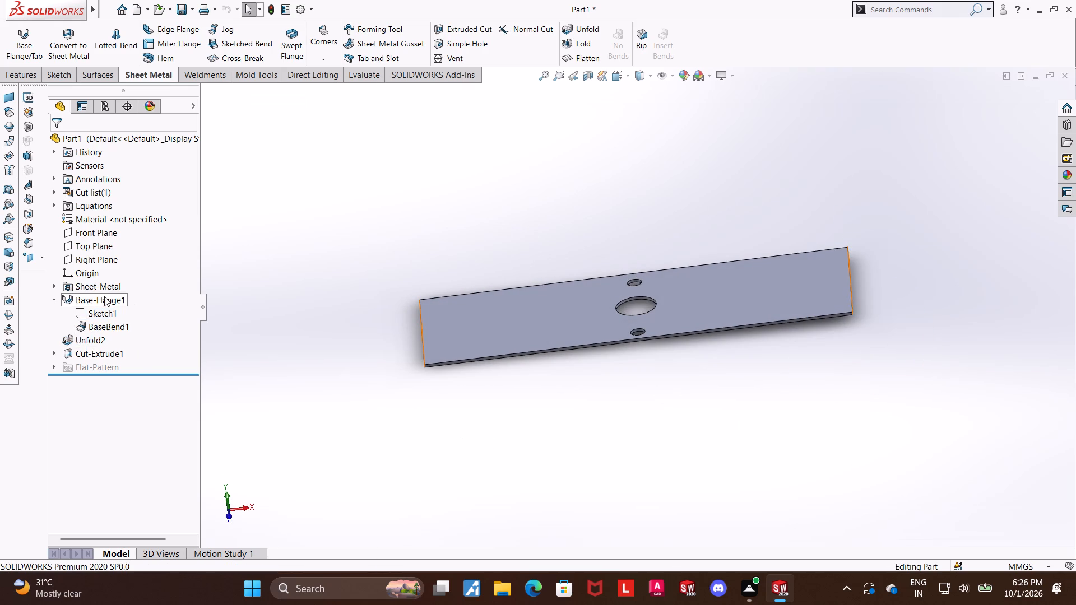
# Open the base flange's definition to review its sheet metal parameters, and close it without changes.
pyautogui.click(104, 296)
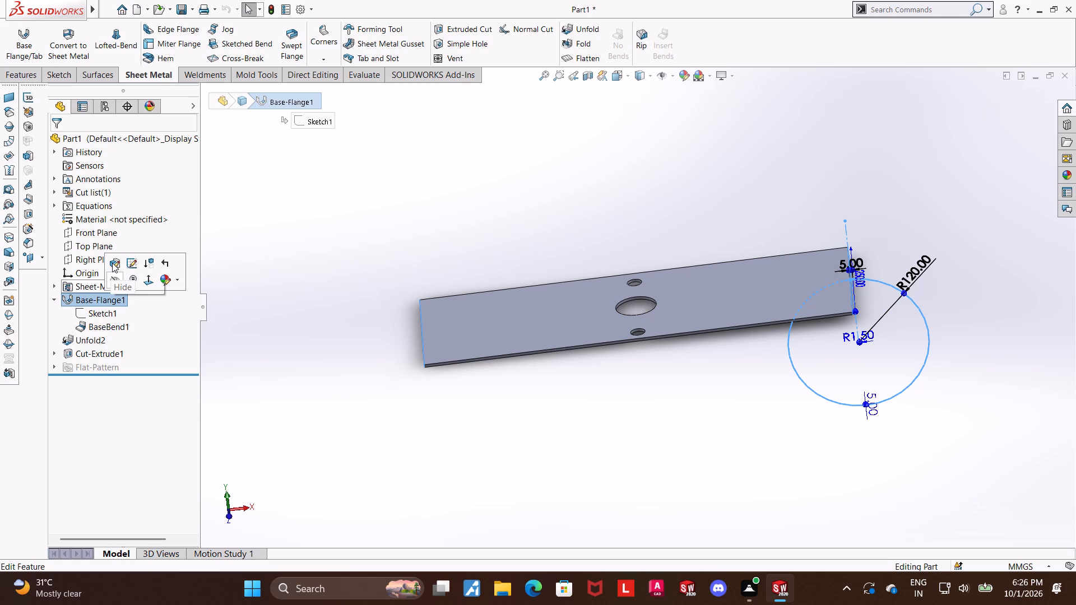
pyautogui.click(112, 263)
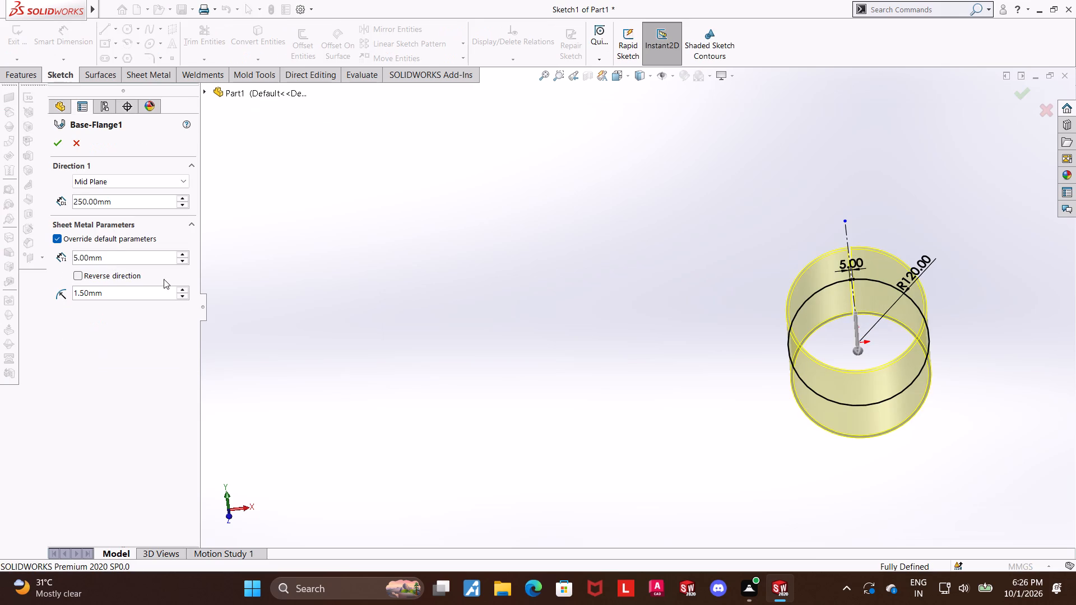
pyautogui.click(75, 136)
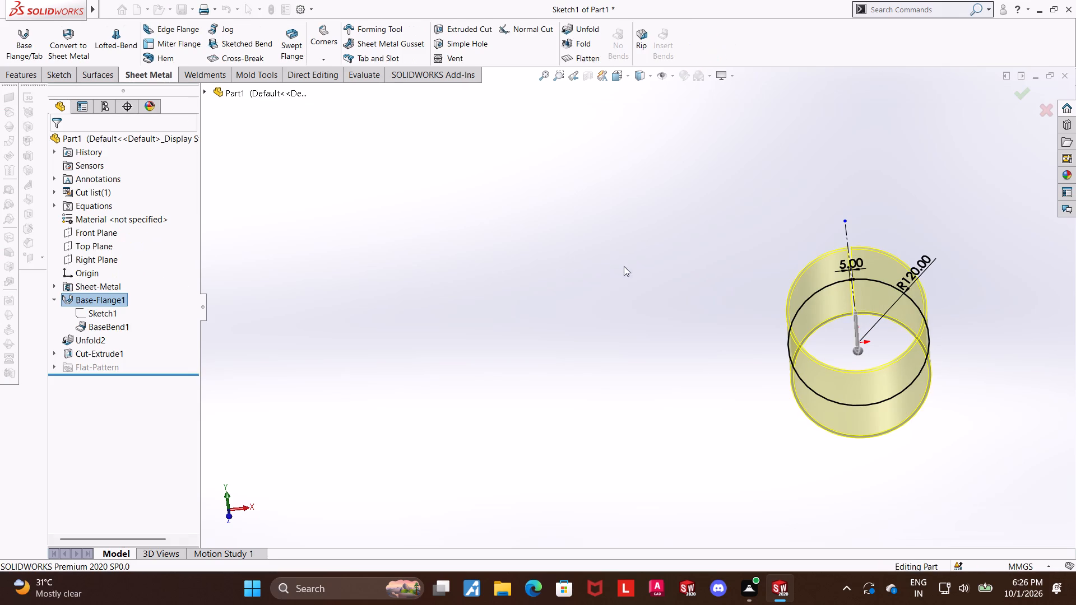
pyautogui.click(608, 194)
pyautogui.moveTo(610, 194); pyautogui.dragTo(612, 204, button='middle')
pyautogui.moveTo(595, 213); pyautogui.dragTo(594, 274, button='middle')
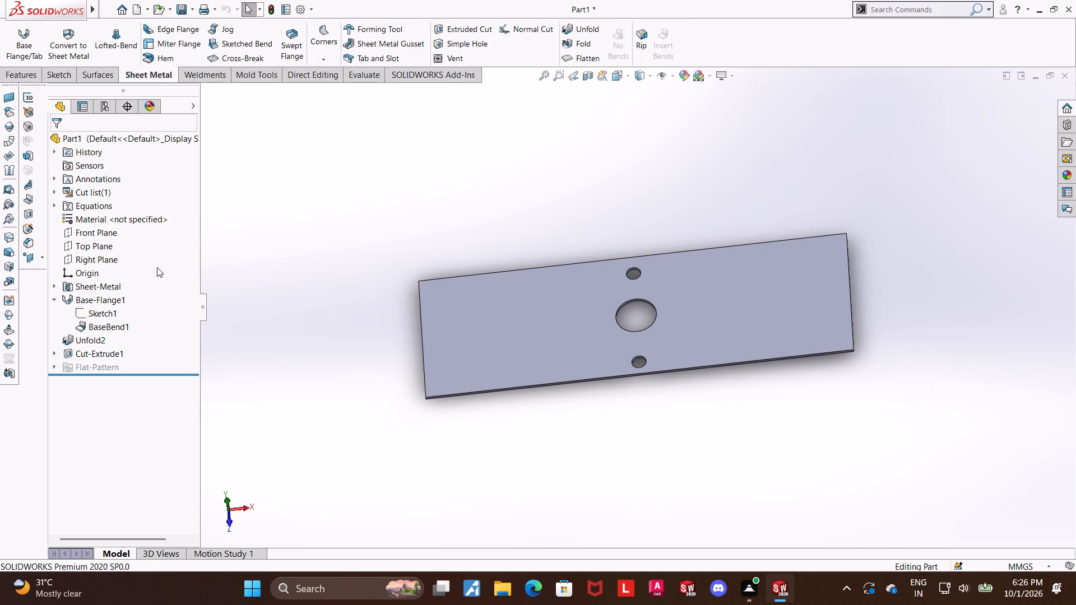
# Reopen the sketch of the cut containing the 70 mm and 25 mm holes for editing.
pyautogui.click(56, 351)
pyautogui.click(80, 364)
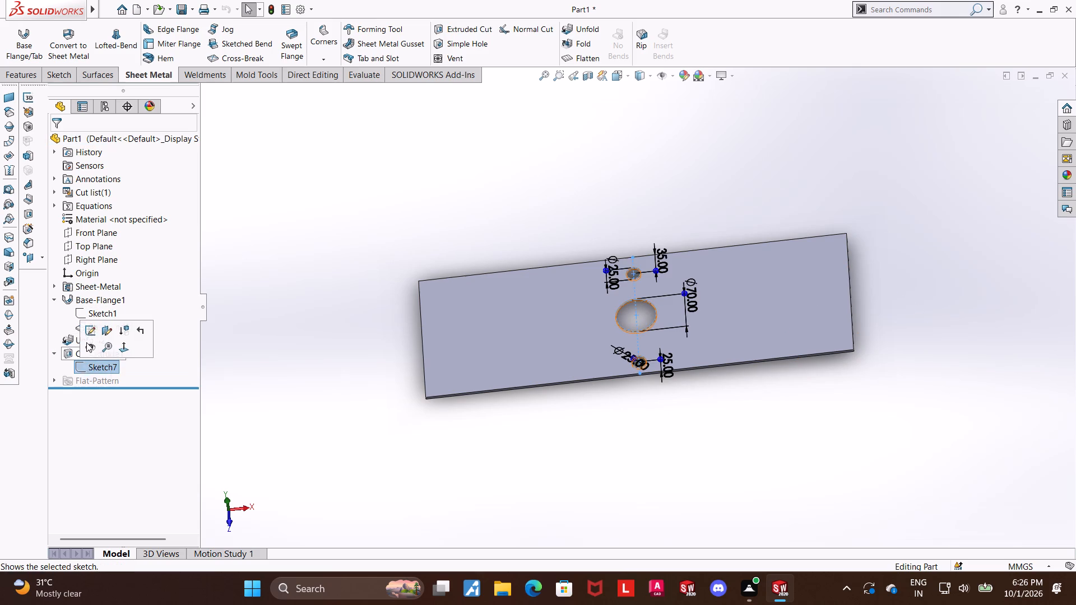
pyautogui.click(90, 327)
pyautogui.click(105, 366)
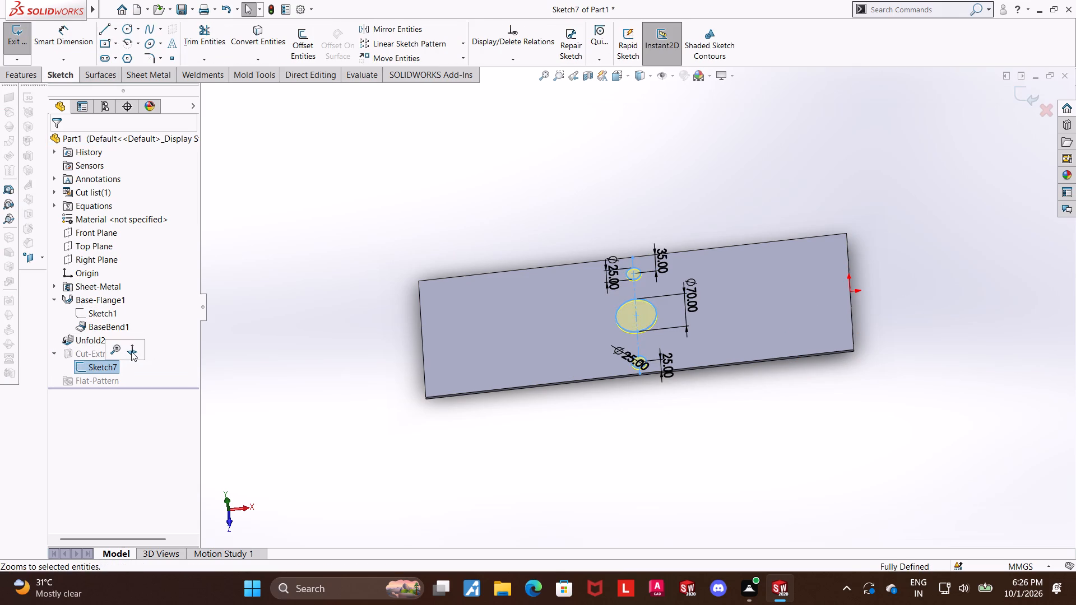
pyautogui.click(131, 351)
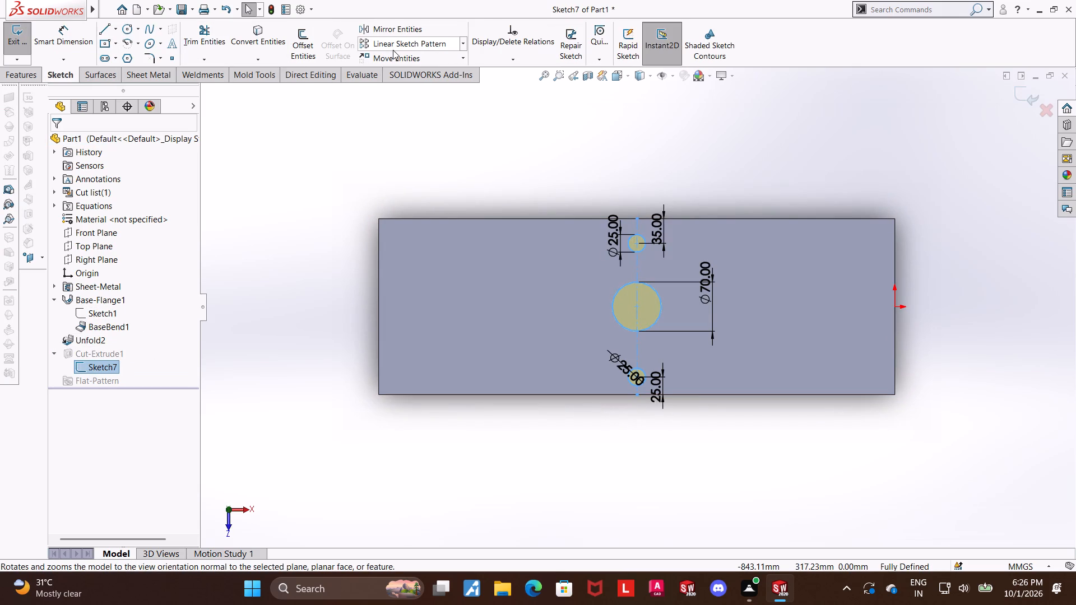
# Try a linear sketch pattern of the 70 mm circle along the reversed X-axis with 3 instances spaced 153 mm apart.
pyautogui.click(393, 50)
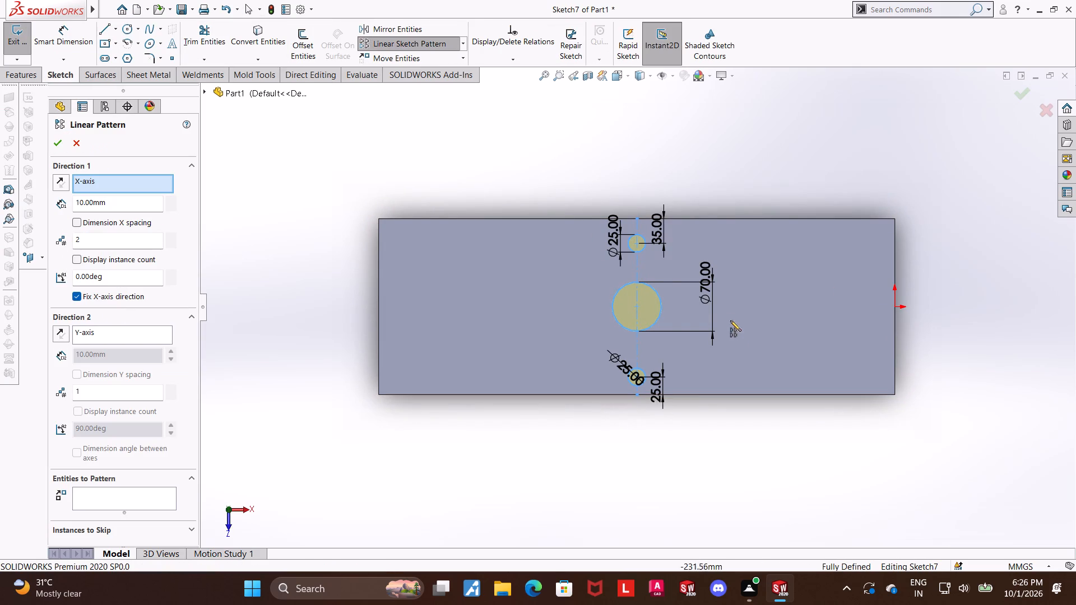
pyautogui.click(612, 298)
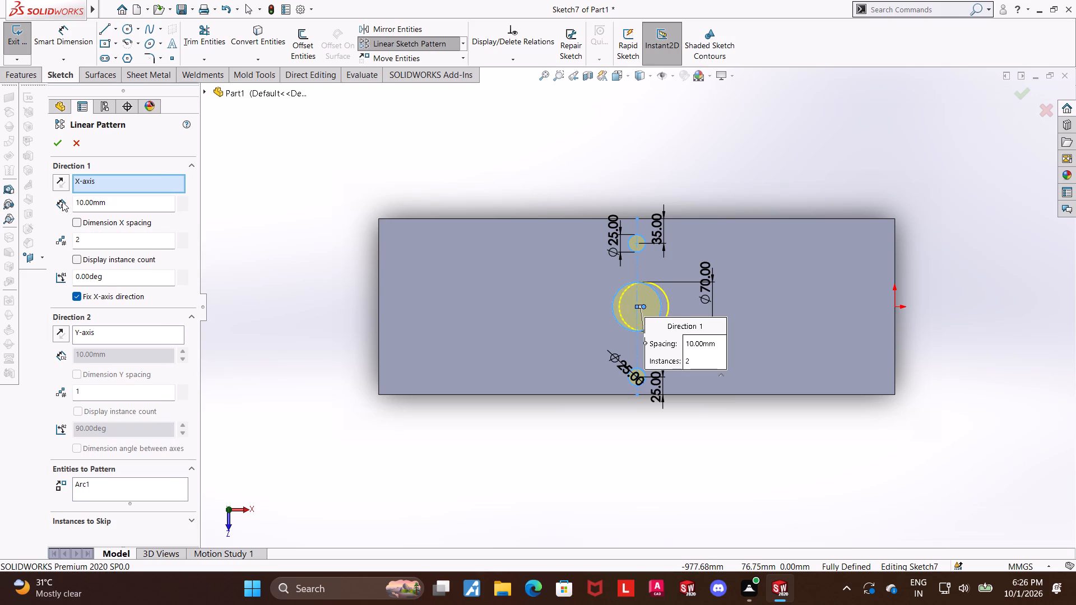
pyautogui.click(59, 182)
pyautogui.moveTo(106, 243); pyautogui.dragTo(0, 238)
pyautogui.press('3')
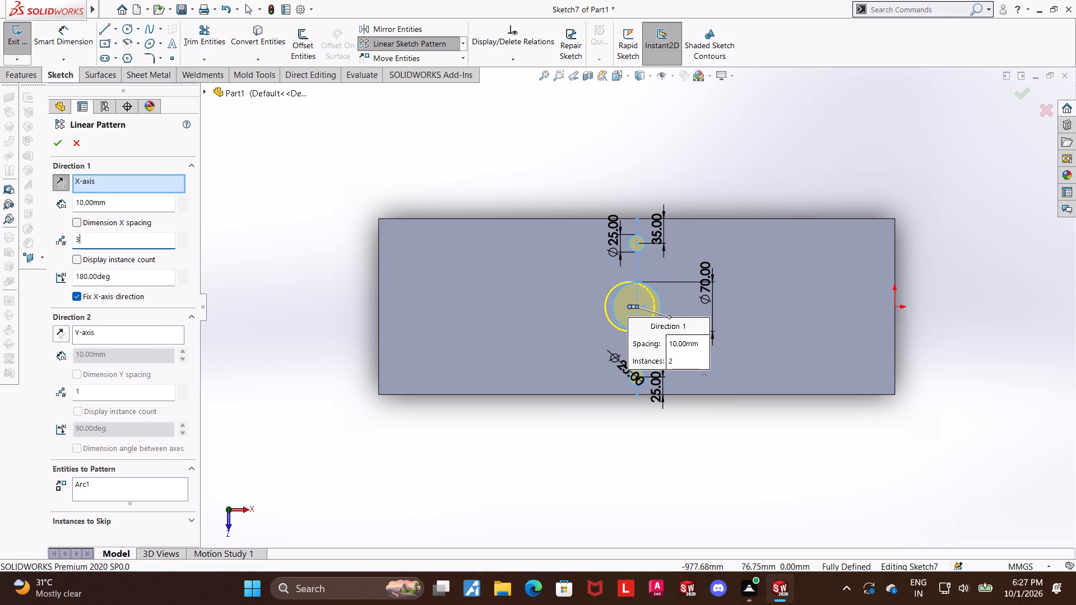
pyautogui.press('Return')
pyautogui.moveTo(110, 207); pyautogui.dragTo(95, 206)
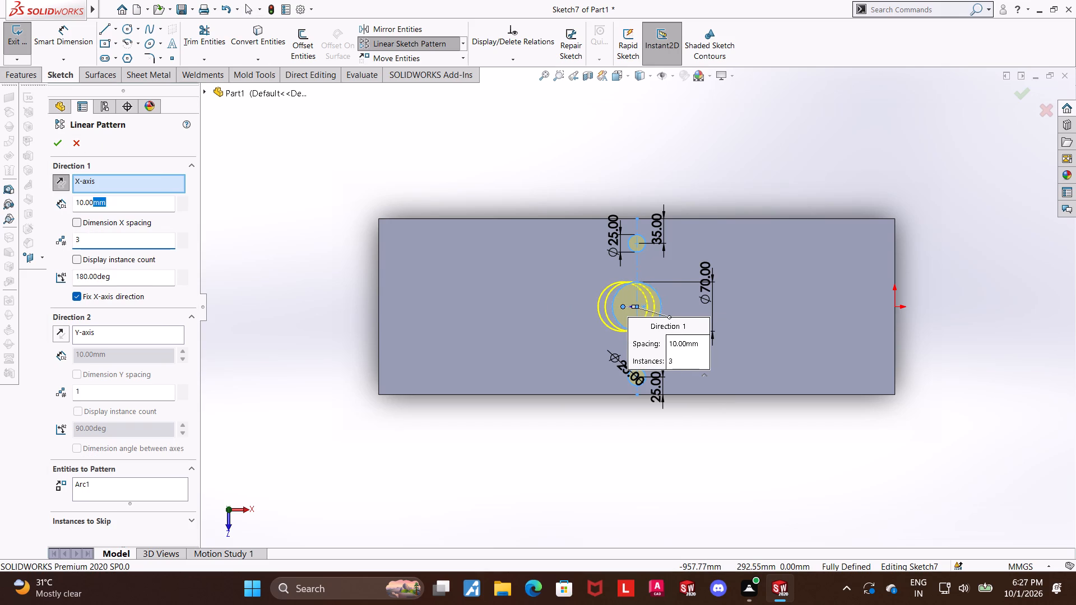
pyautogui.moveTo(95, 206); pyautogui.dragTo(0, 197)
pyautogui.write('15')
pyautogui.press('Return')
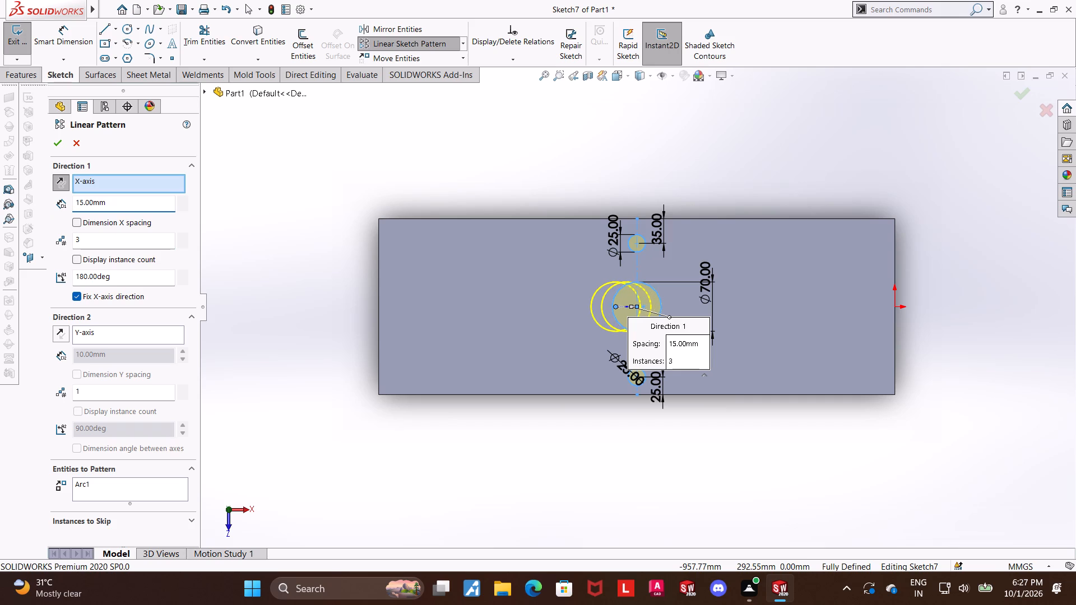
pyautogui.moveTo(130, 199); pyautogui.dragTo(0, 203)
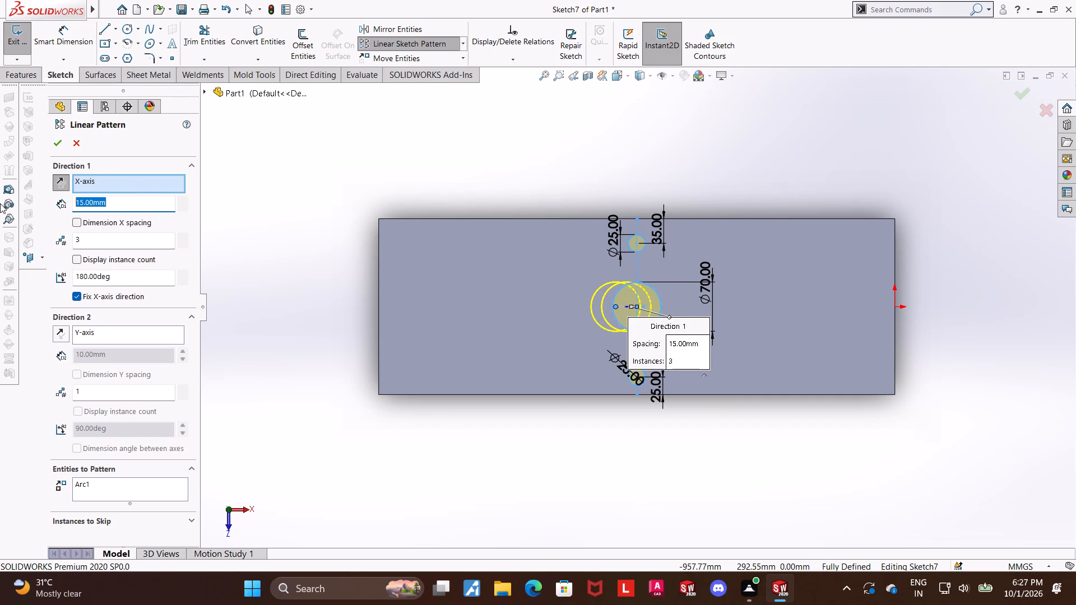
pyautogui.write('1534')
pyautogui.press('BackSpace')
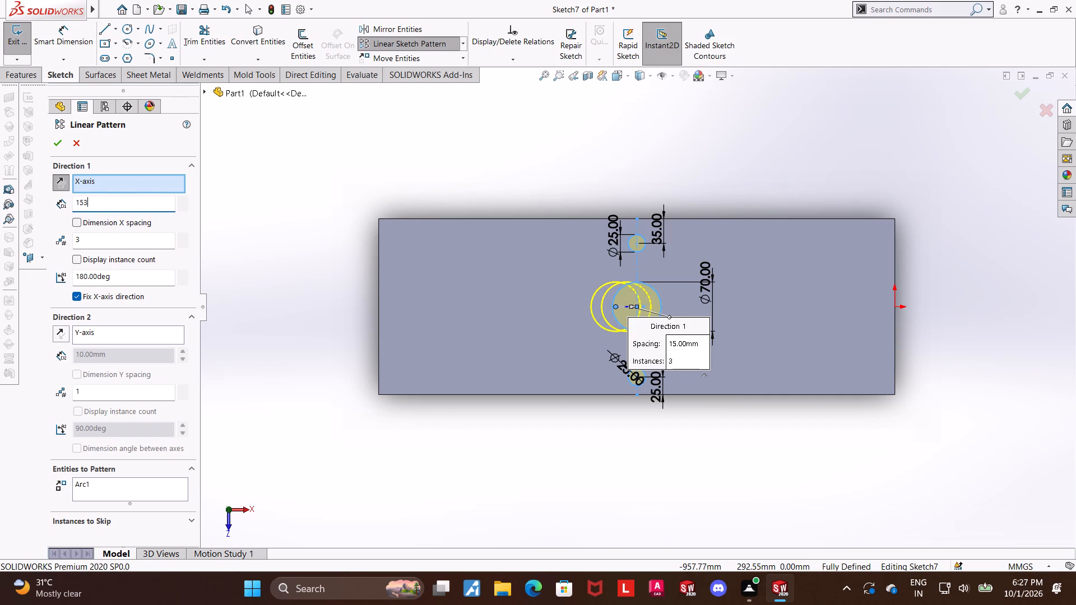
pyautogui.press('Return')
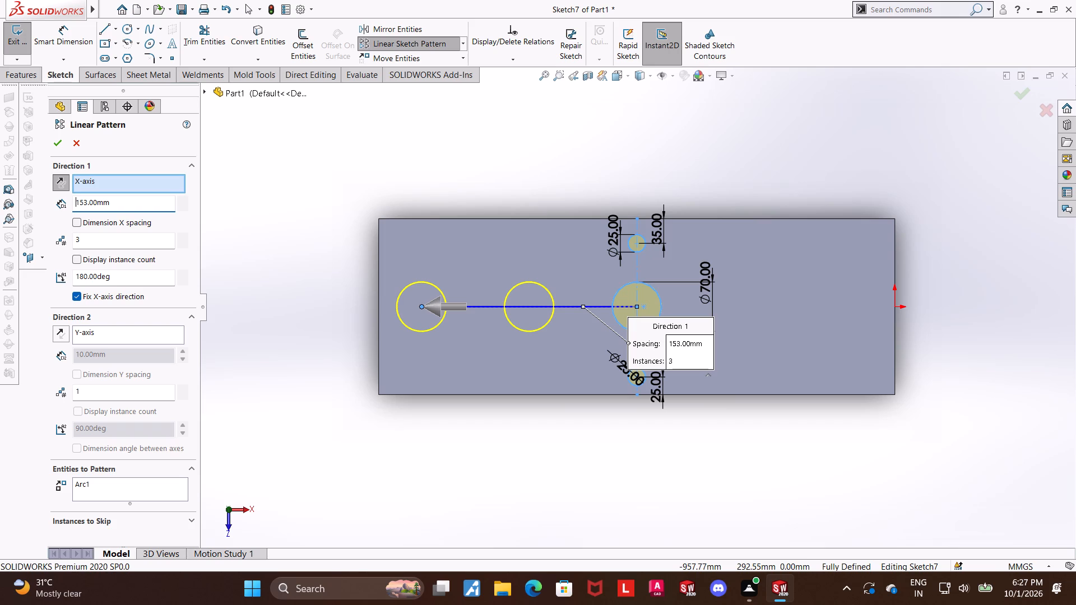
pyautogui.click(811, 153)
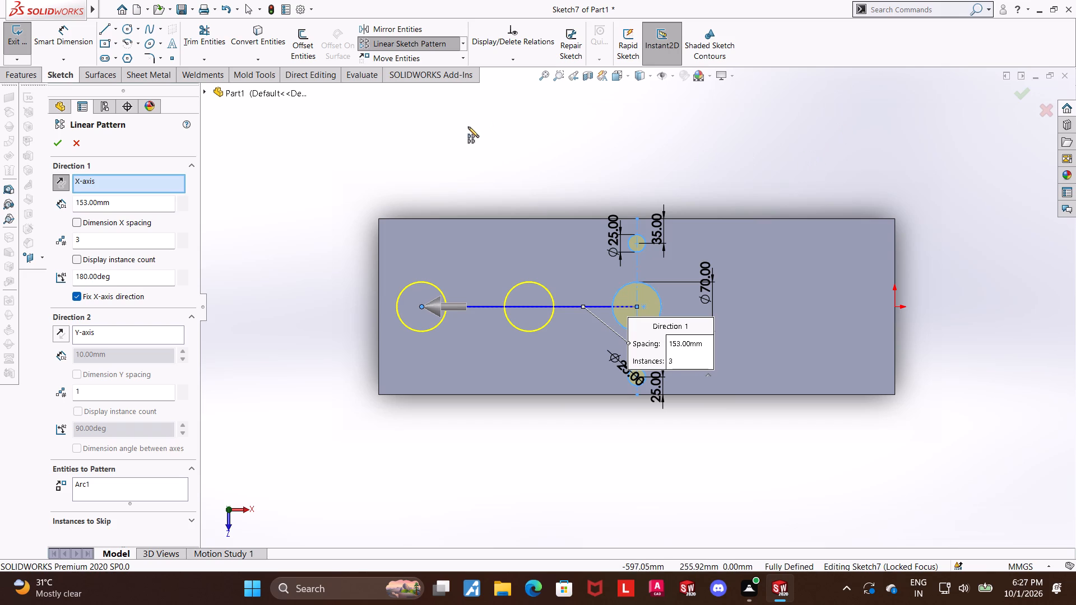
# Check the distance from the vertical centerline to the sheet's short edge away from the origin using a trial dimension, and cancel it.
pyautogui.click(59, 40)
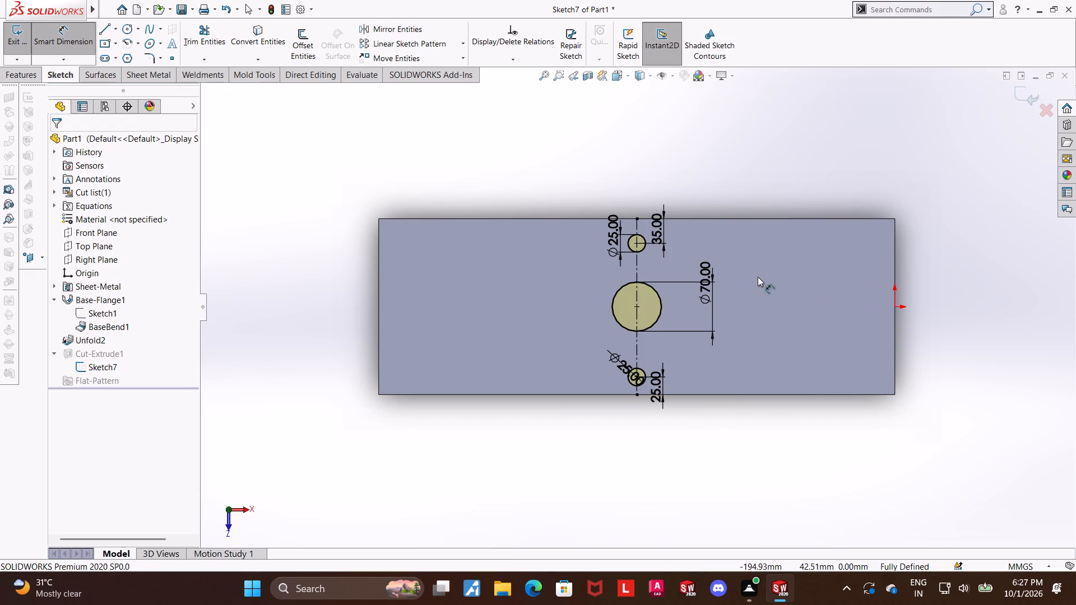
pyautogui.click(634, 272)
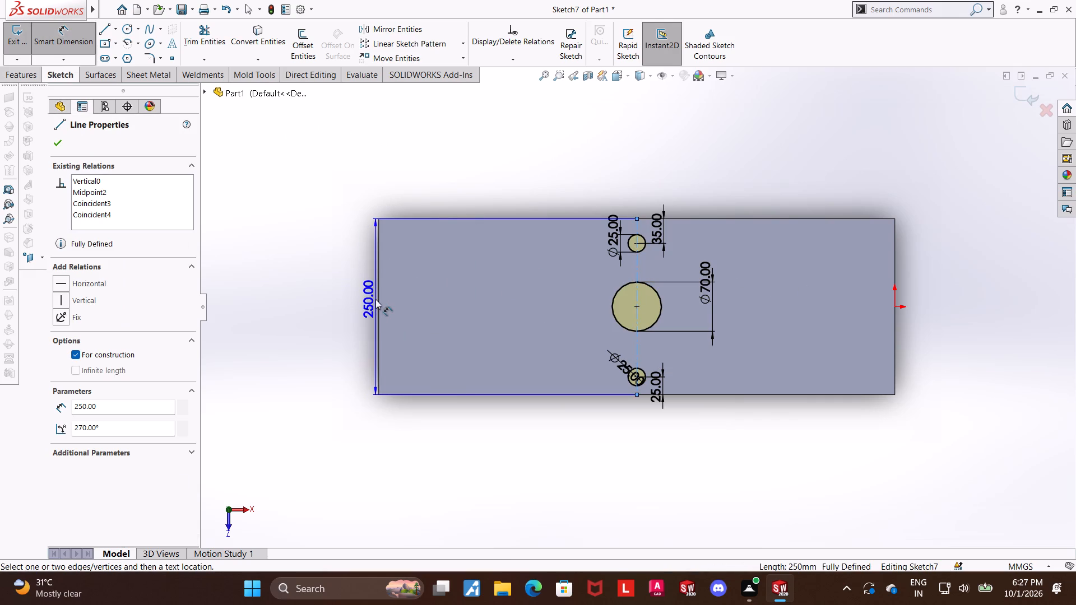
pyautogui.click(379, 300)
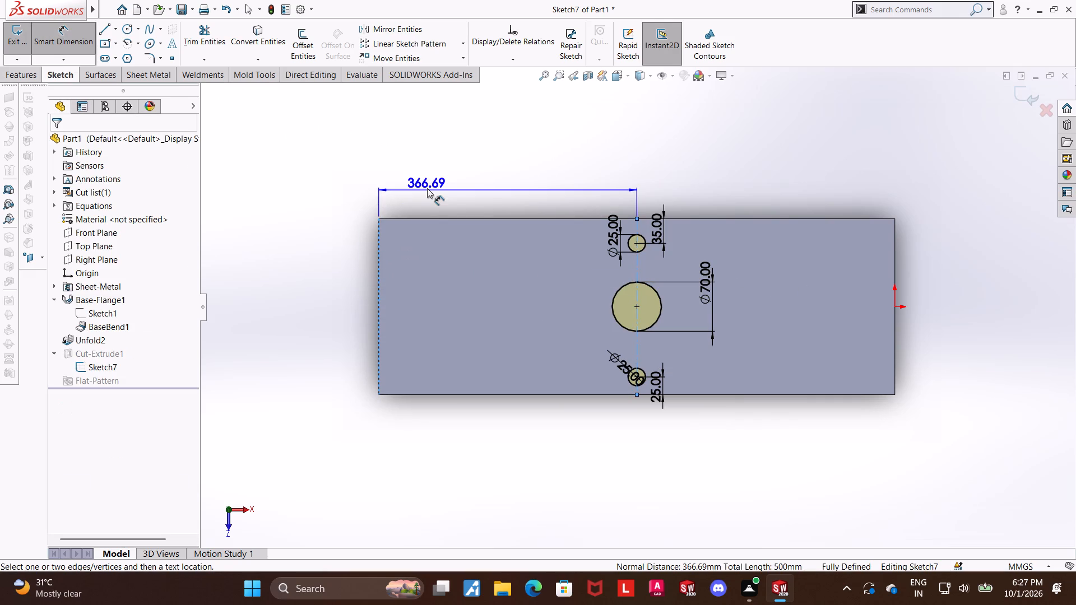
pyautogui.press('Escape')
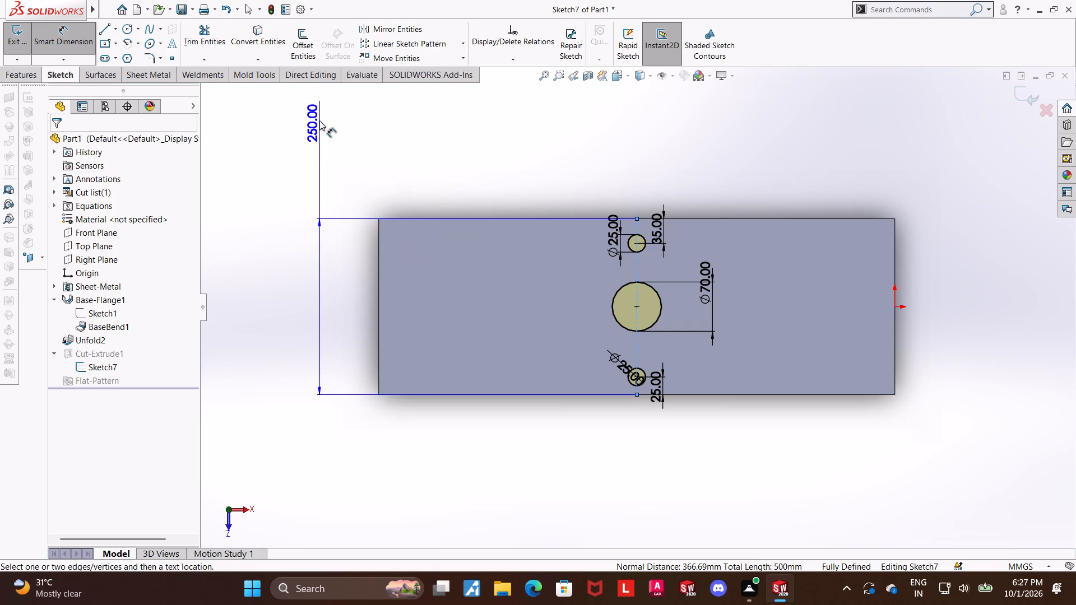
pyautogui.press('Escape')
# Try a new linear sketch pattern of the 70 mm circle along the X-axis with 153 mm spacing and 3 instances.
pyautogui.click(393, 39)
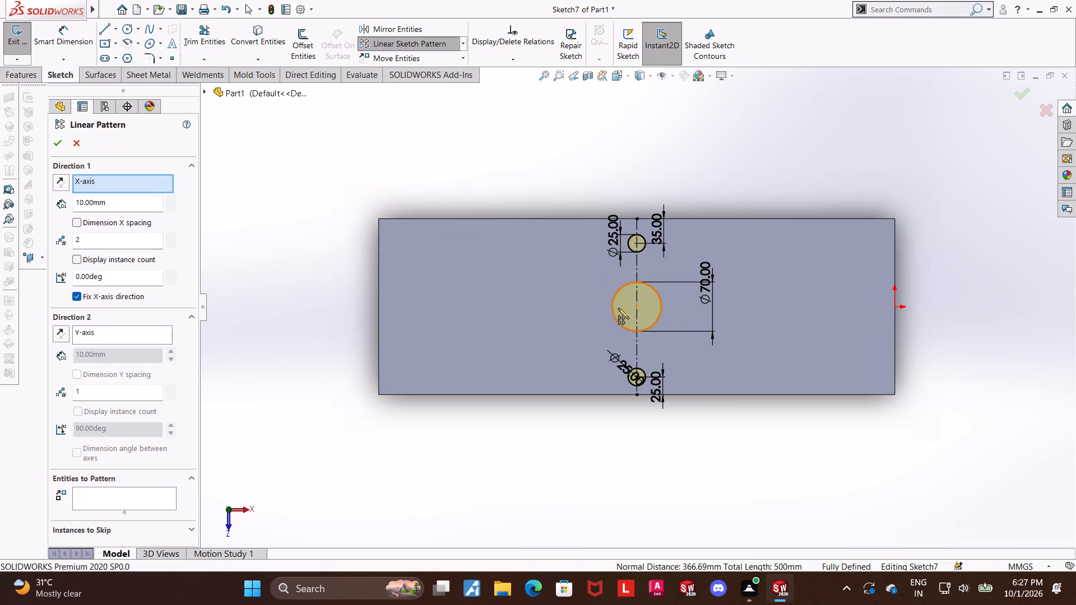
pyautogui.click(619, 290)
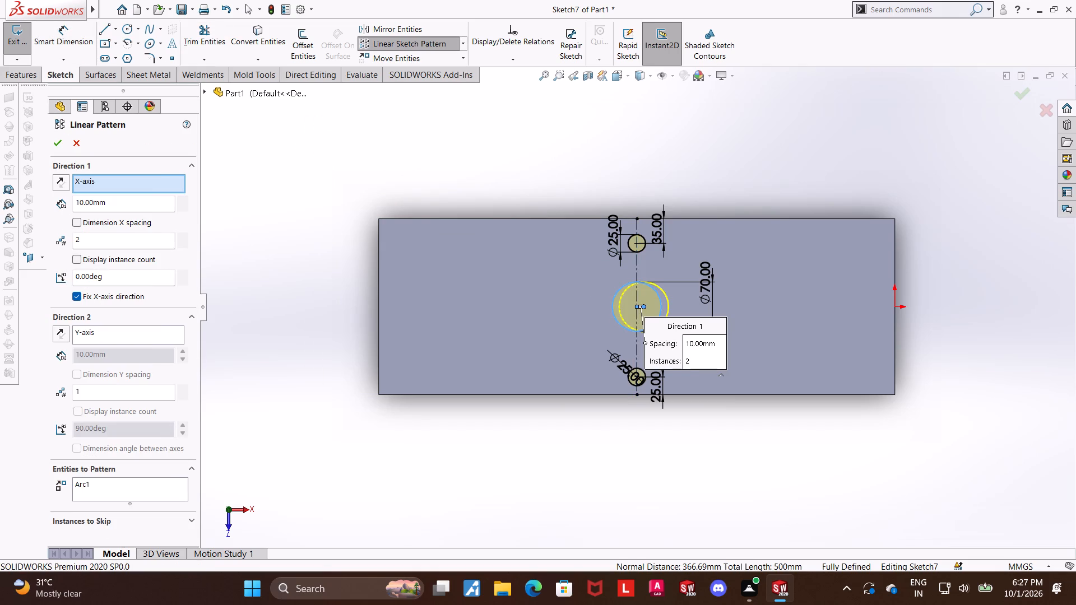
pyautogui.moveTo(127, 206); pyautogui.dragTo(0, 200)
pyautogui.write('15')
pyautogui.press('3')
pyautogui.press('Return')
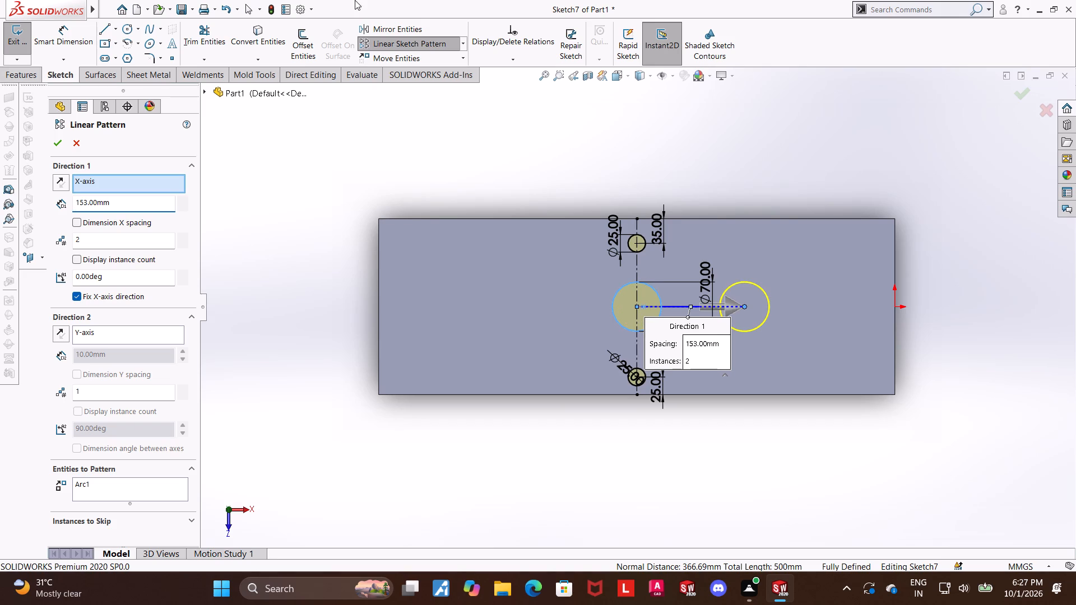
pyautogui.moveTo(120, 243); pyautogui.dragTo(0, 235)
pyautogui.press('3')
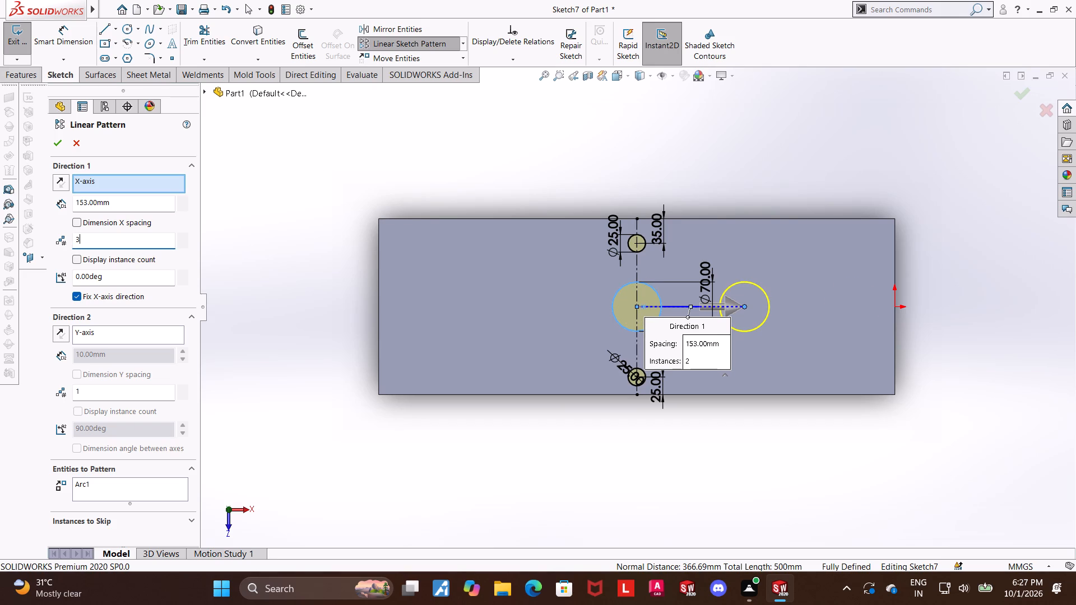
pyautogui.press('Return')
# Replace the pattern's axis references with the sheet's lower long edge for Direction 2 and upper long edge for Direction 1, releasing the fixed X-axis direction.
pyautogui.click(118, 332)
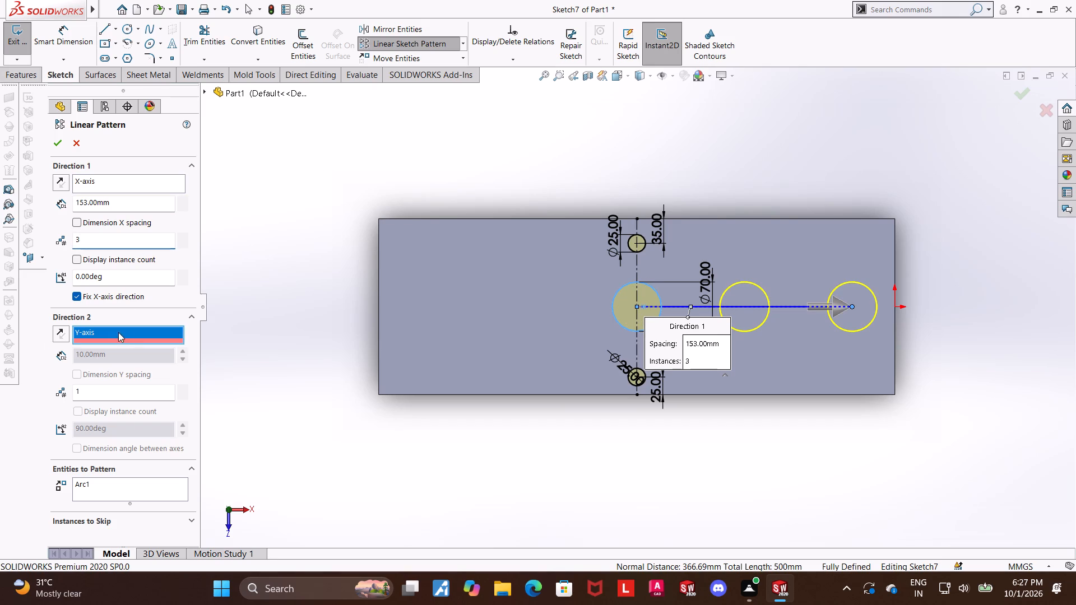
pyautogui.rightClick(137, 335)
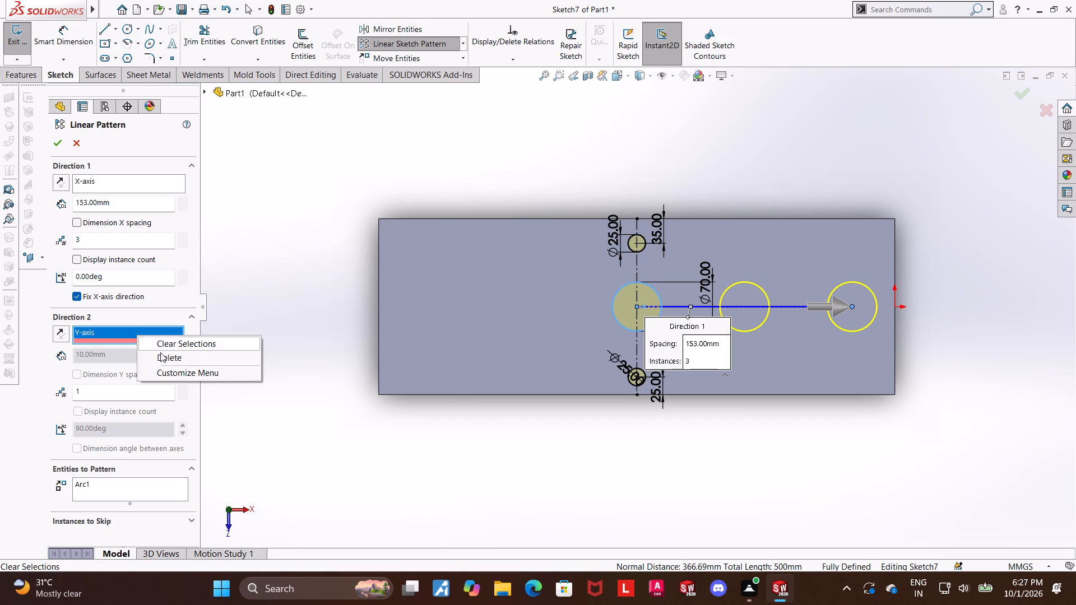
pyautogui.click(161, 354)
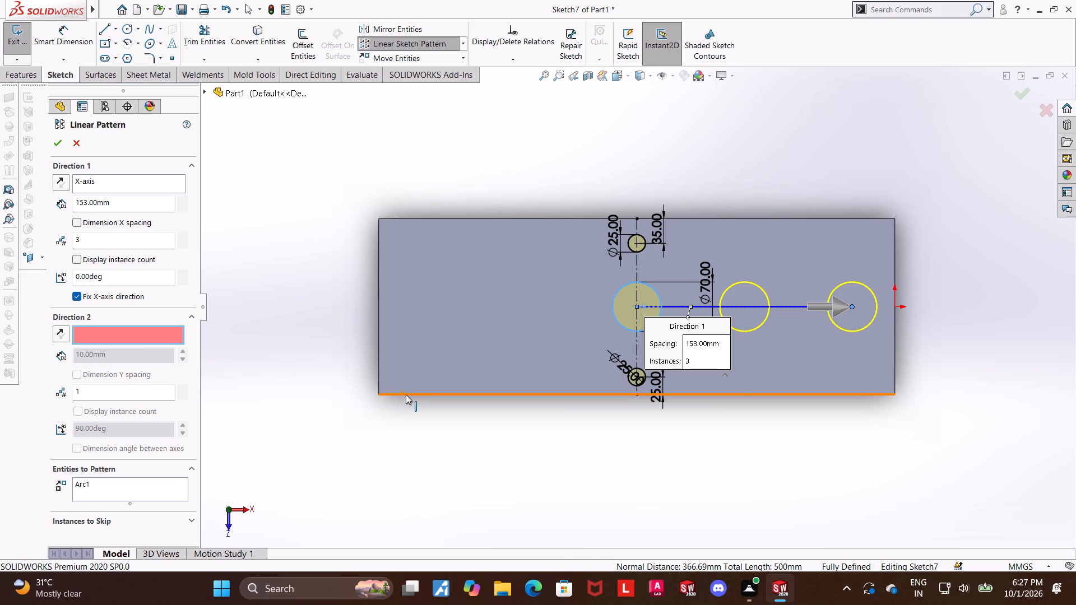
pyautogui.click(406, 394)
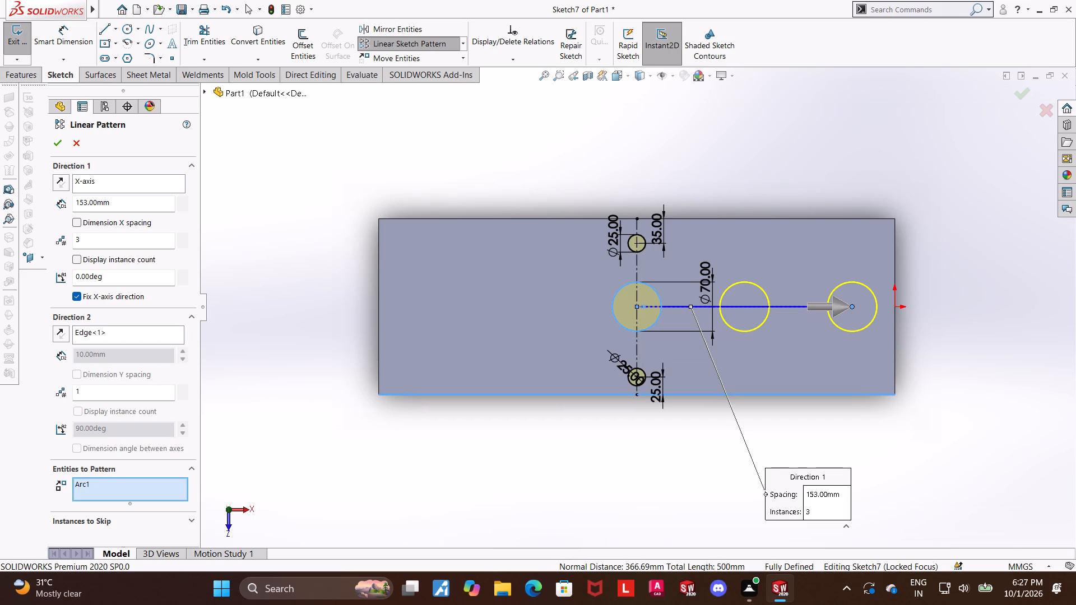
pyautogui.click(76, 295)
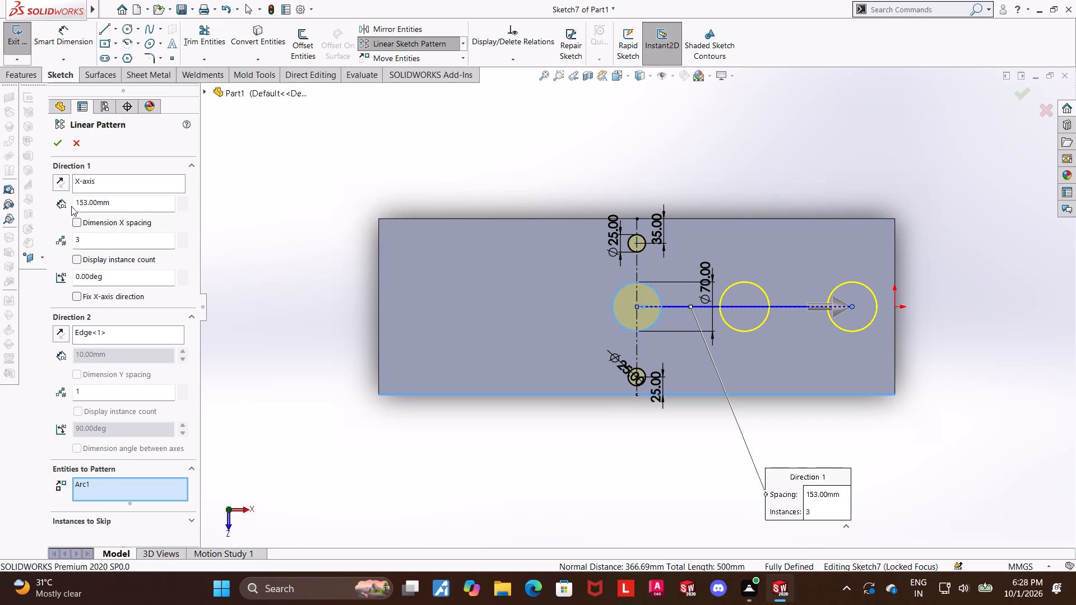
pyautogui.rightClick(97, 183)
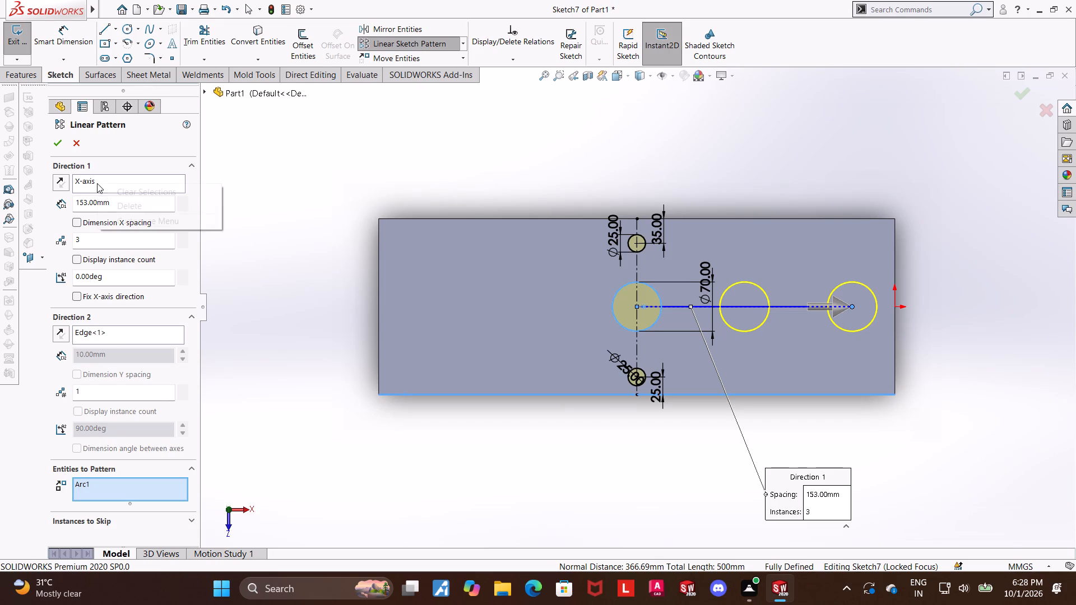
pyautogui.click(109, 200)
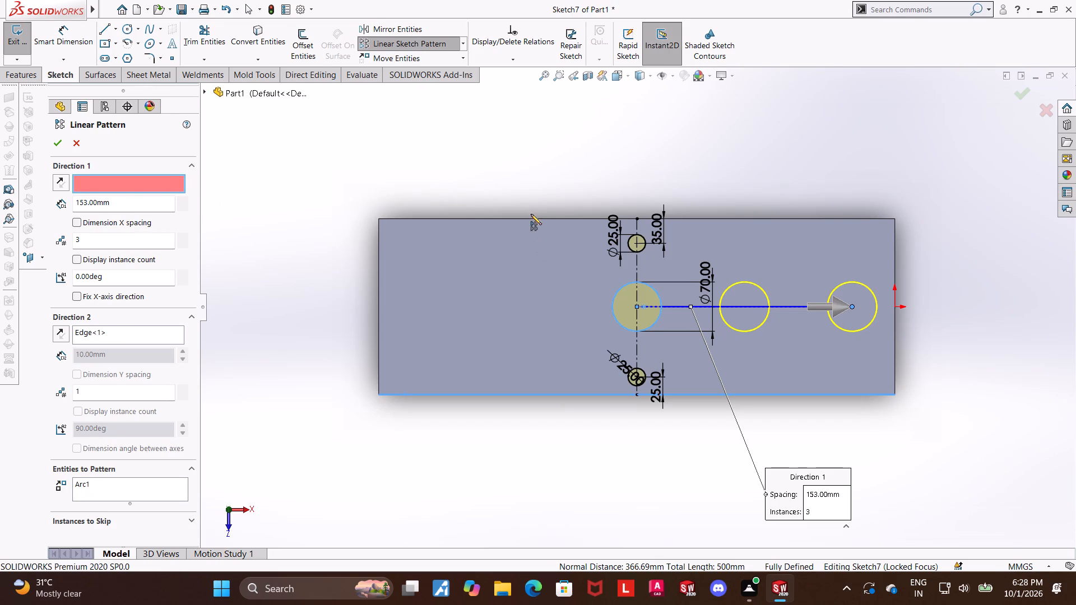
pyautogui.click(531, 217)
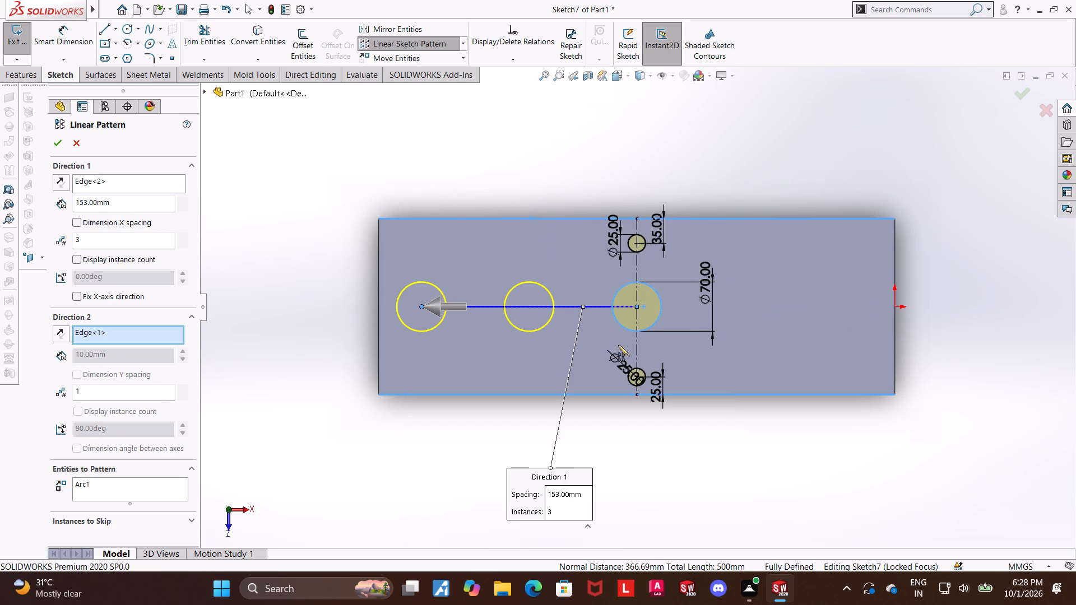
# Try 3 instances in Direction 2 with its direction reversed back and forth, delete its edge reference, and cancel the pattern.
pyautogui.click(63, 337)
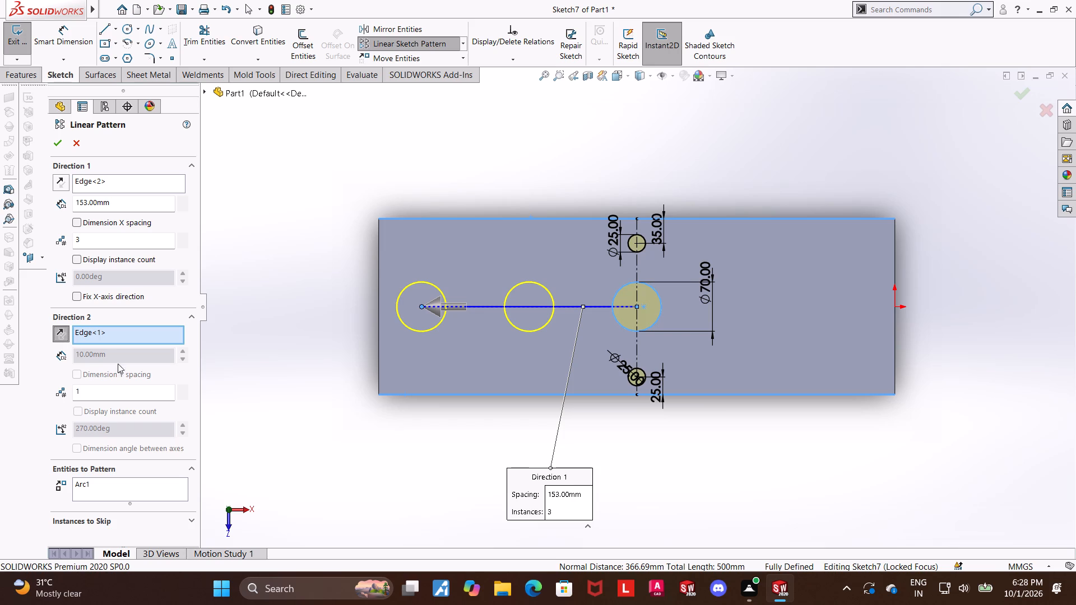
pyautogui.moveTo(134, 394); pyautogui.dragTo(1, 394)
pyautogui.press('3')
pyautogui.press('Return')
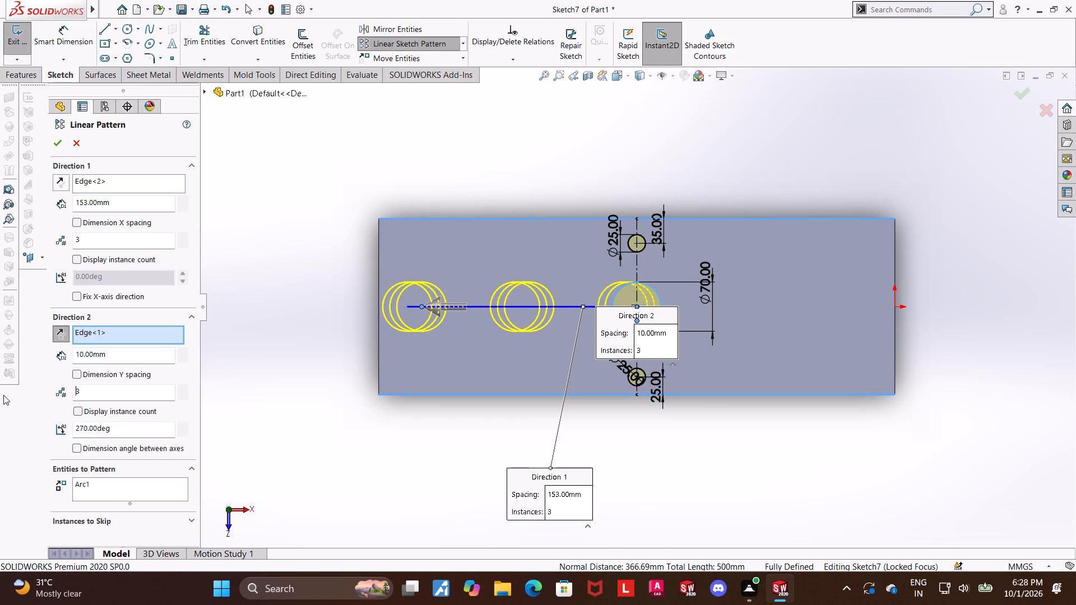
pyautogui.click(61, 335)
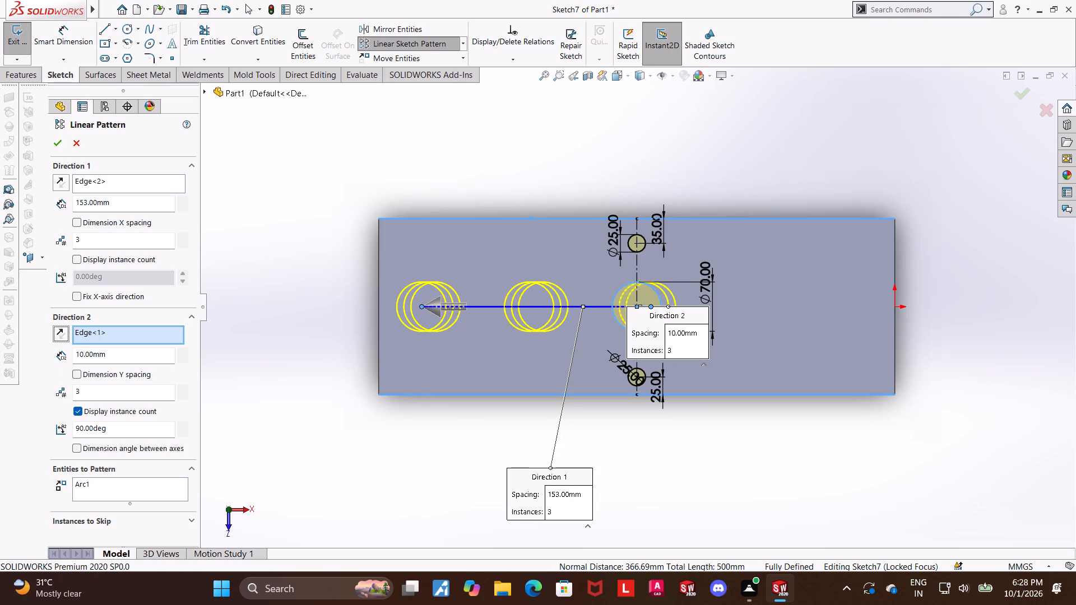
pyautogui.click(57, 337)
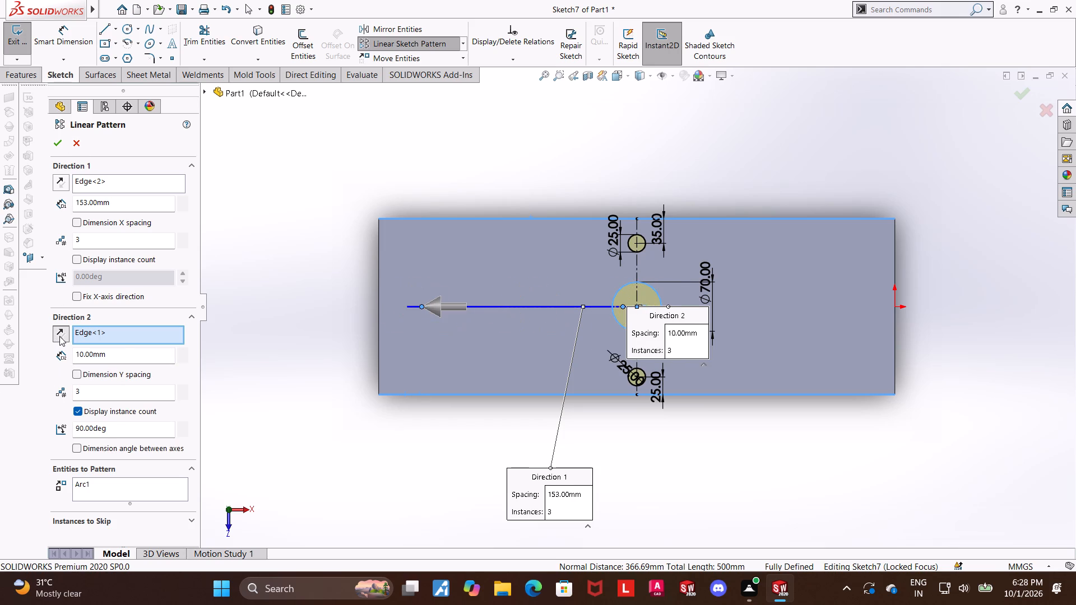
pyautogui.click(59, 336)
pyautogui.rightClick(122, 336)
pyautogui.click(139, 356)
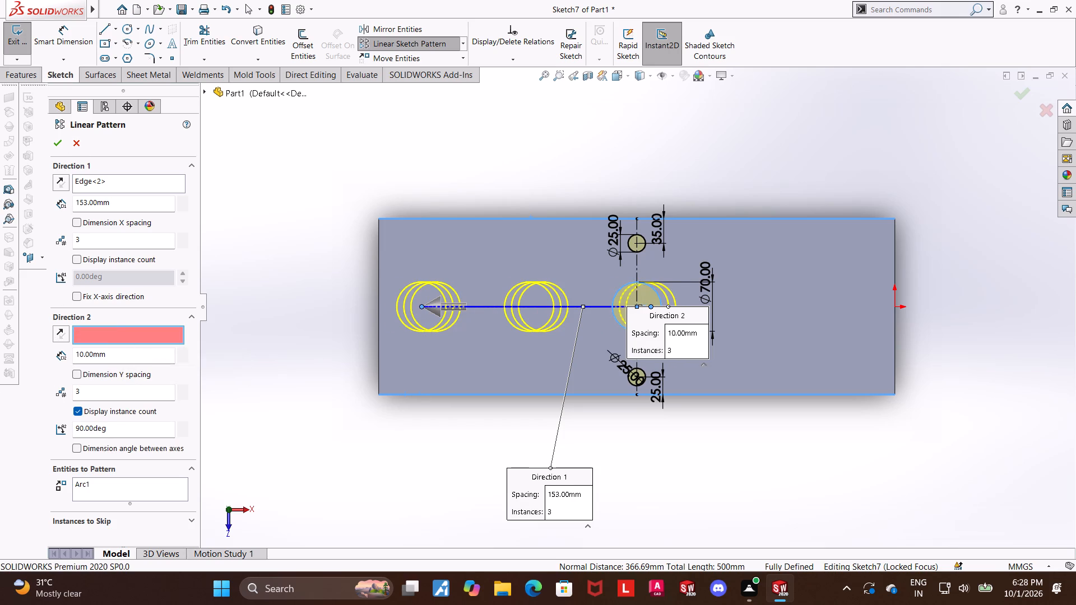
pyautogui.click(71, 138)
# Pattern the 70 mm circle along the sheet's upper long edge with 3 instances at 153 mm spacing, reversed toward the origin.
pyautogui.click(406, 46)
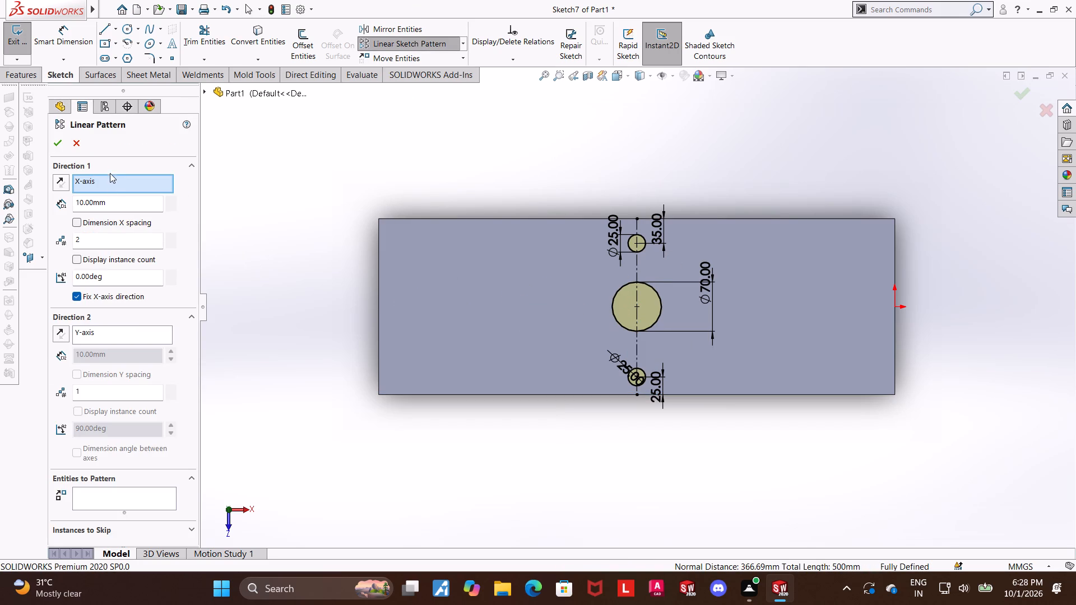
pyautogui.rightClick(110, 183)
pyautogui.click(149, 208)
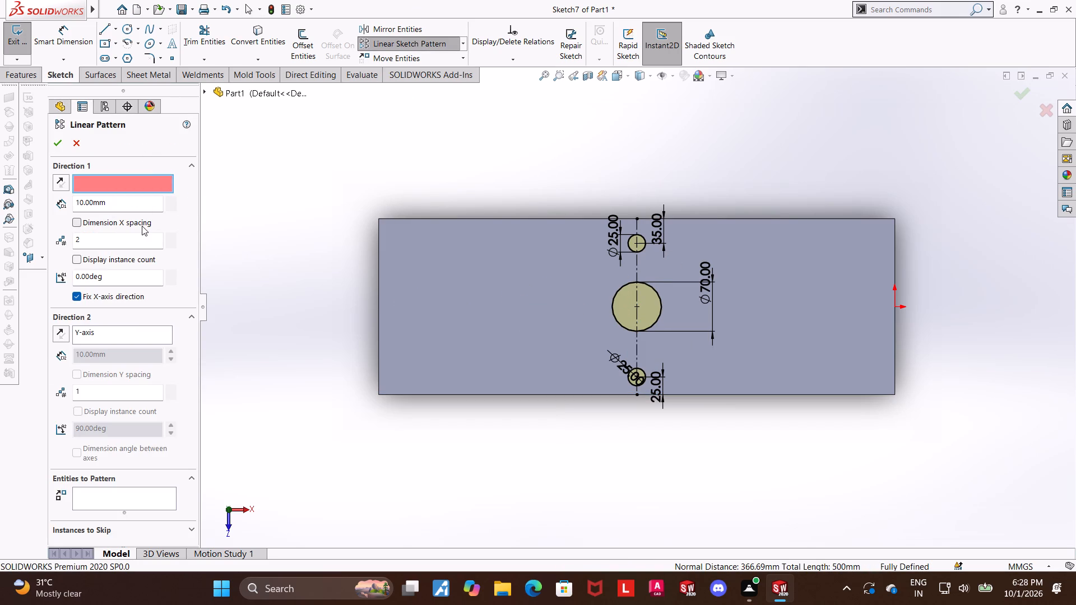
pyautogui.moveTo(136, 235); pyautogui.dragTo(0, 232)
pyautogui.press('3')
pyautogui.press('Return')
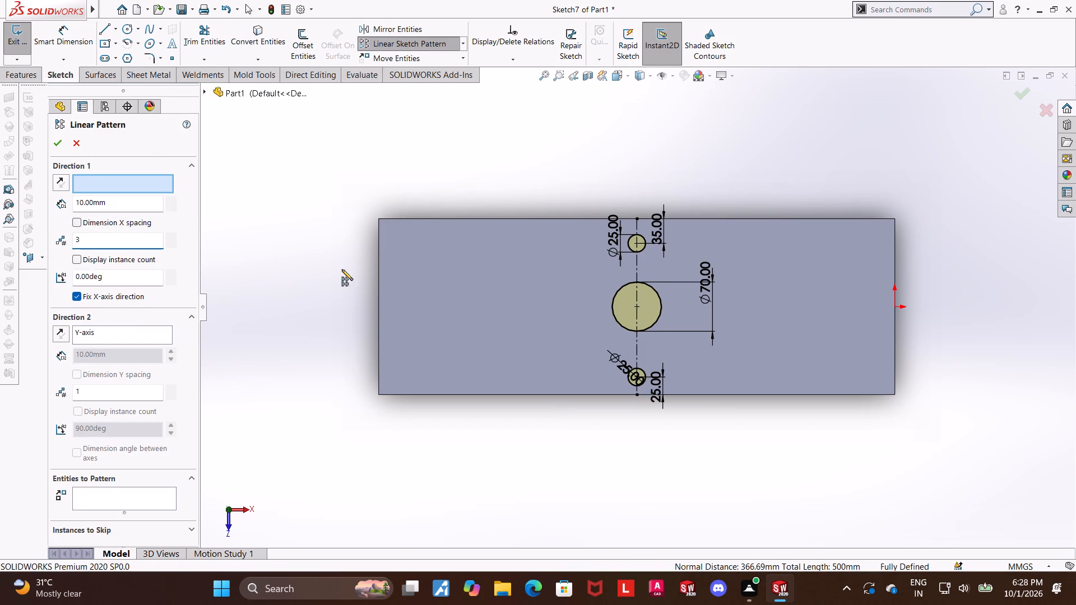
pyautogui.click(486, 219)
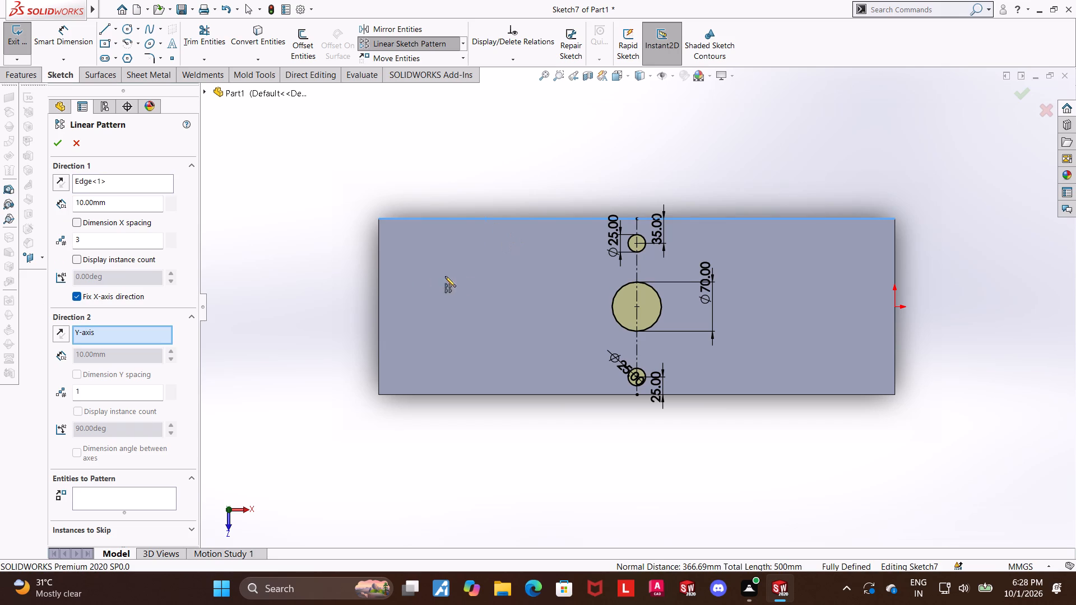
pyautogui.click(120, 494)
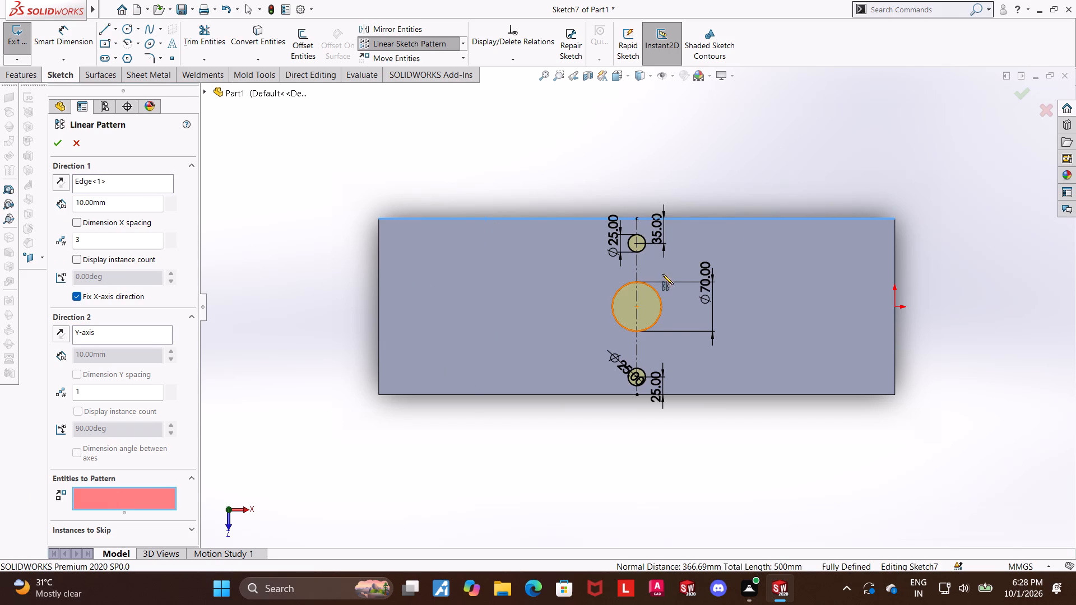
pyautogui.click(624, 286)
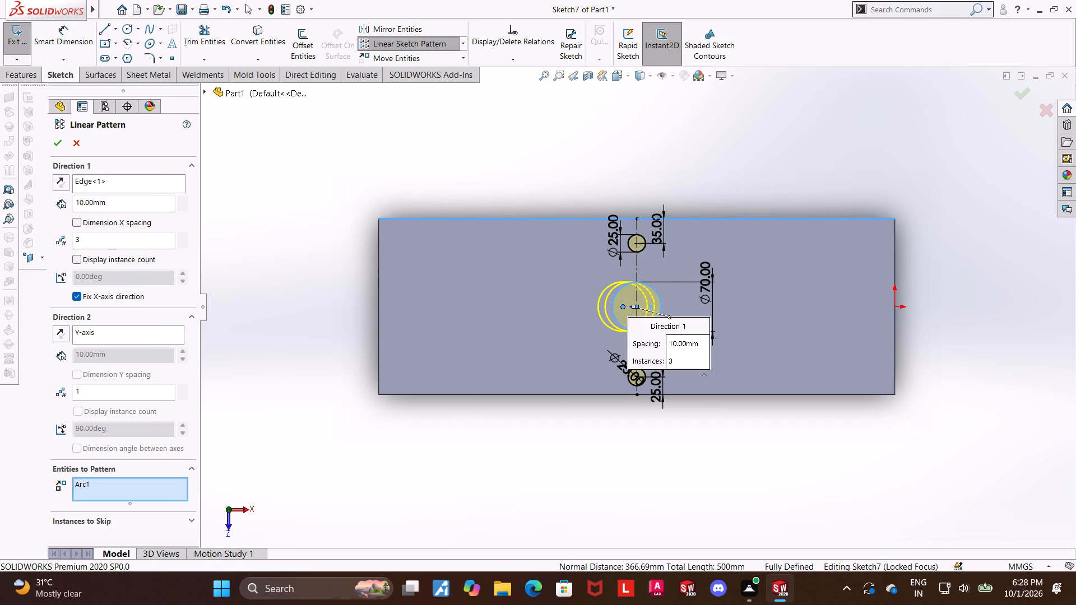
pyautogui.moveTo(114, 198); pyautogui.dragTo(54, 205)
pyautogui.write('153')
pyautogui.press('Return')
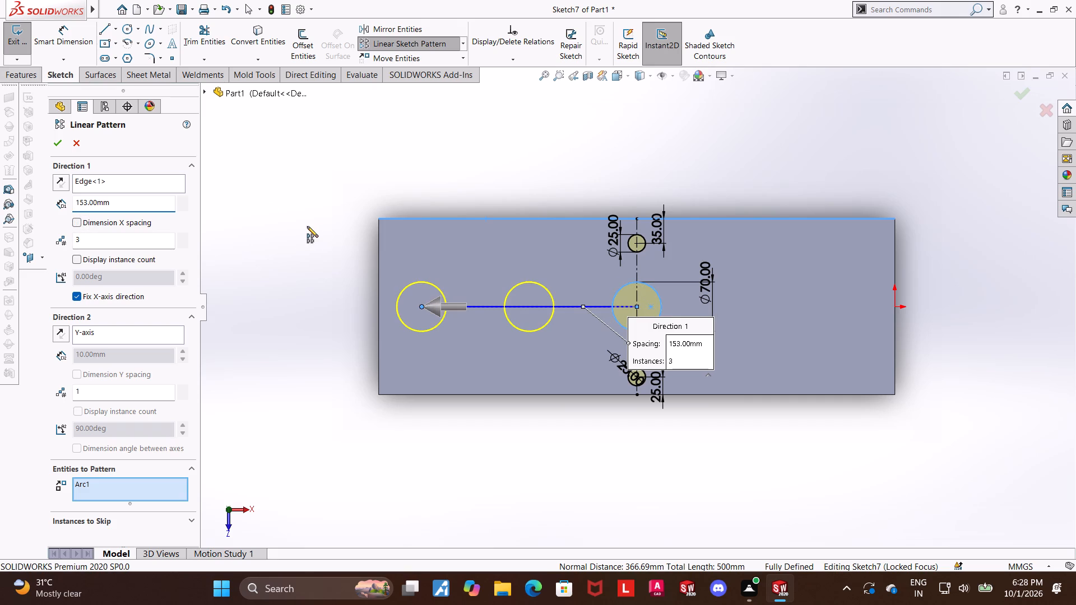
pyautogui.click(54, 178)
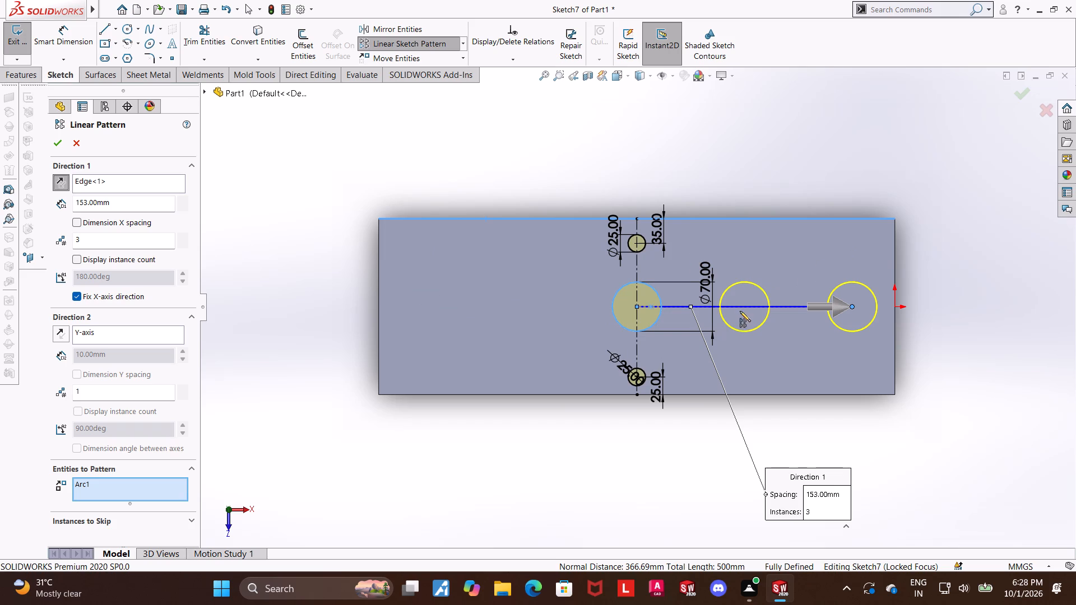
pyautogui.click(59, 145)
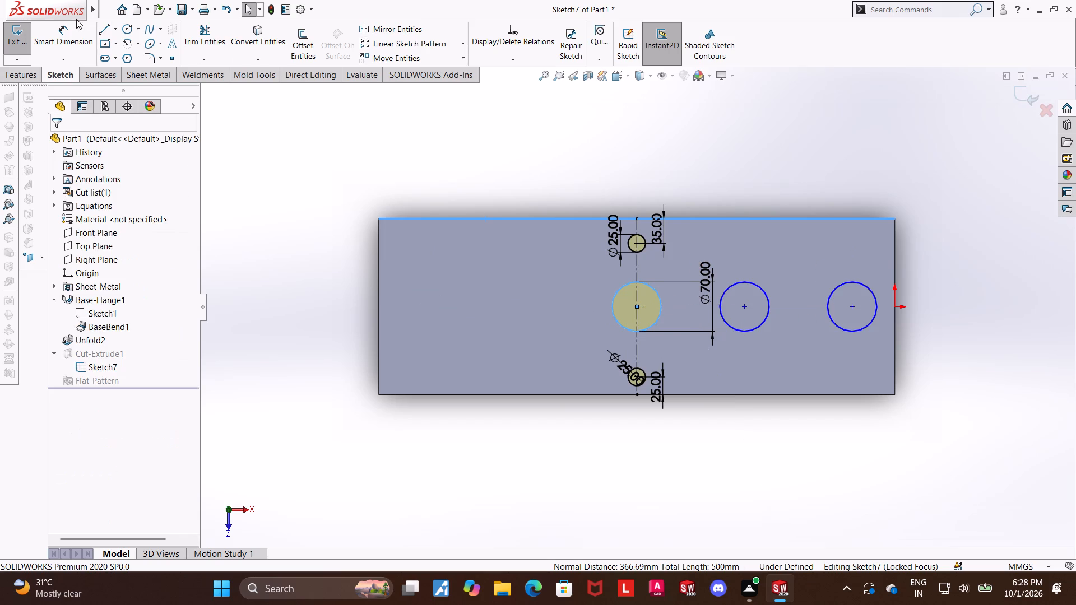
# Dimension the center-to-center distance between the two patterned 70 mm circles, placing it above the sheet.
pyautogui.click(72, 26)
pyautogui.click(746, 303)
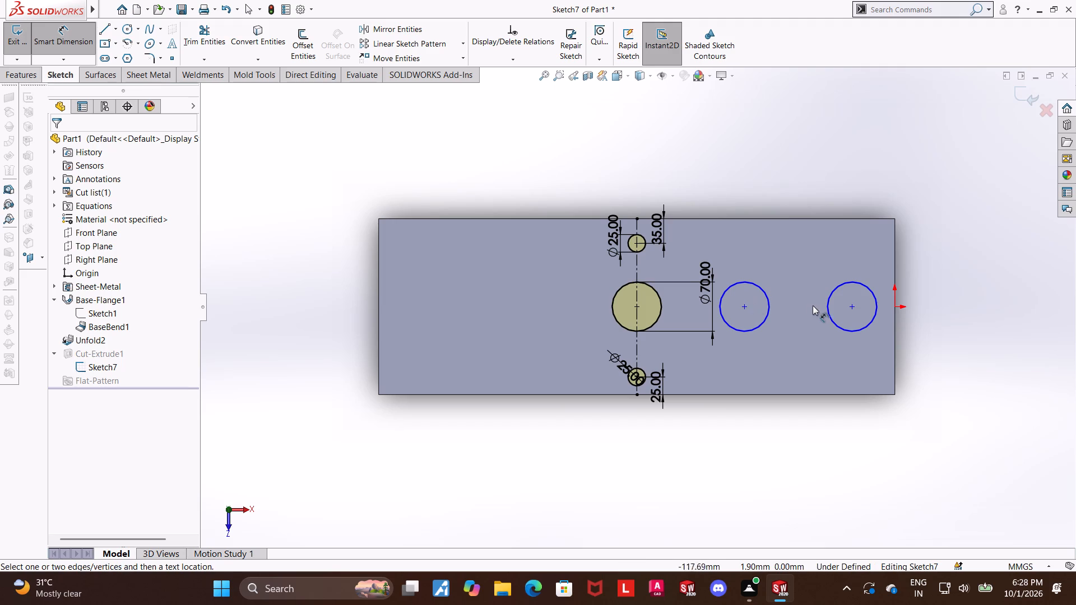
pyautogui.click(851, 307)
pyautogui.click(742, 309)
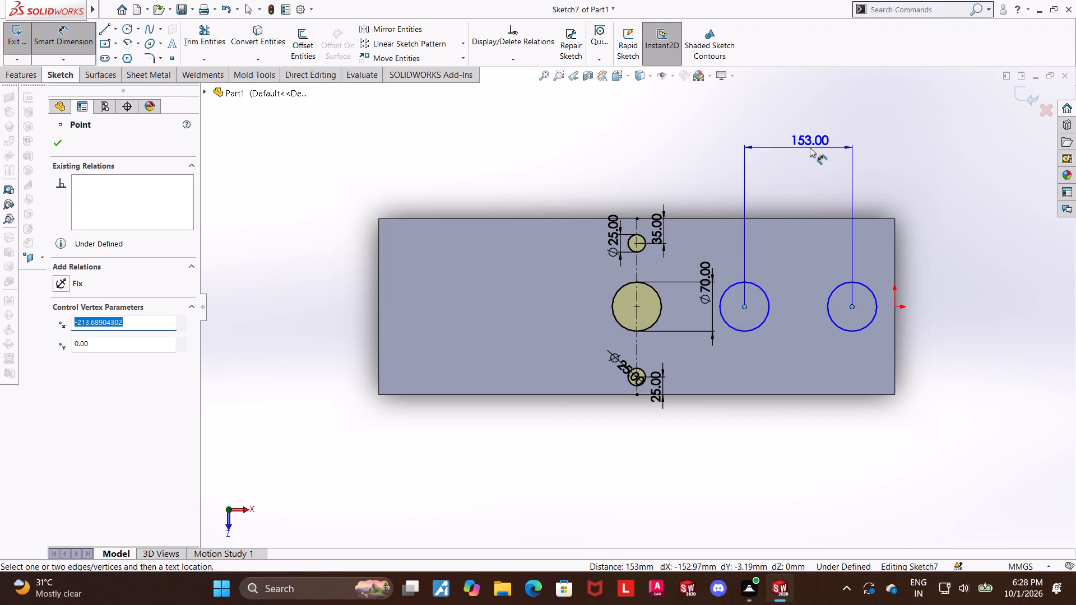
pyautogui.click(810, 147)
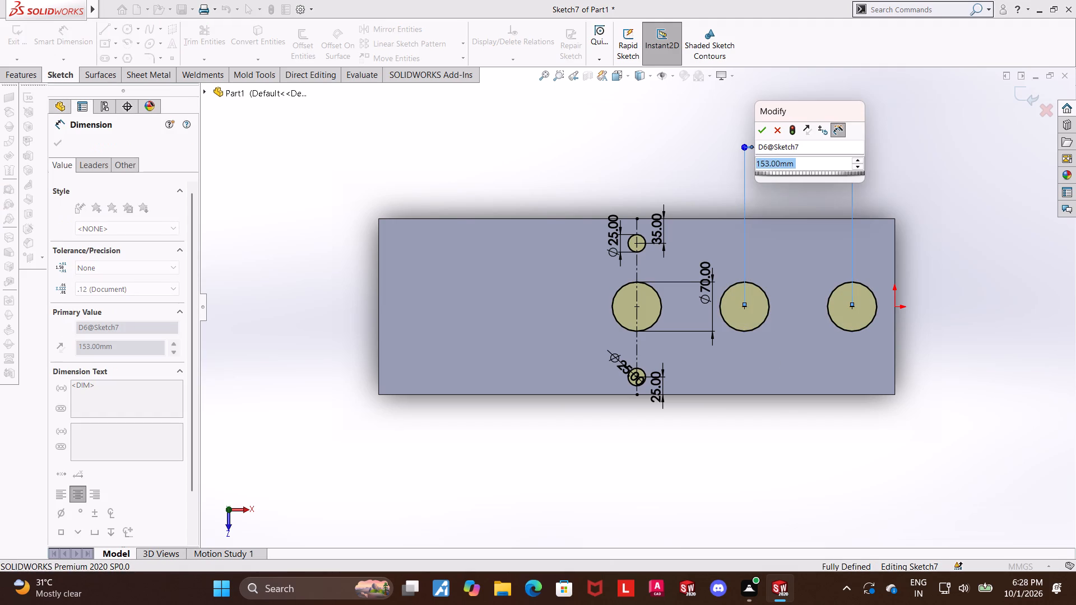
pyautogui.press('Escape')
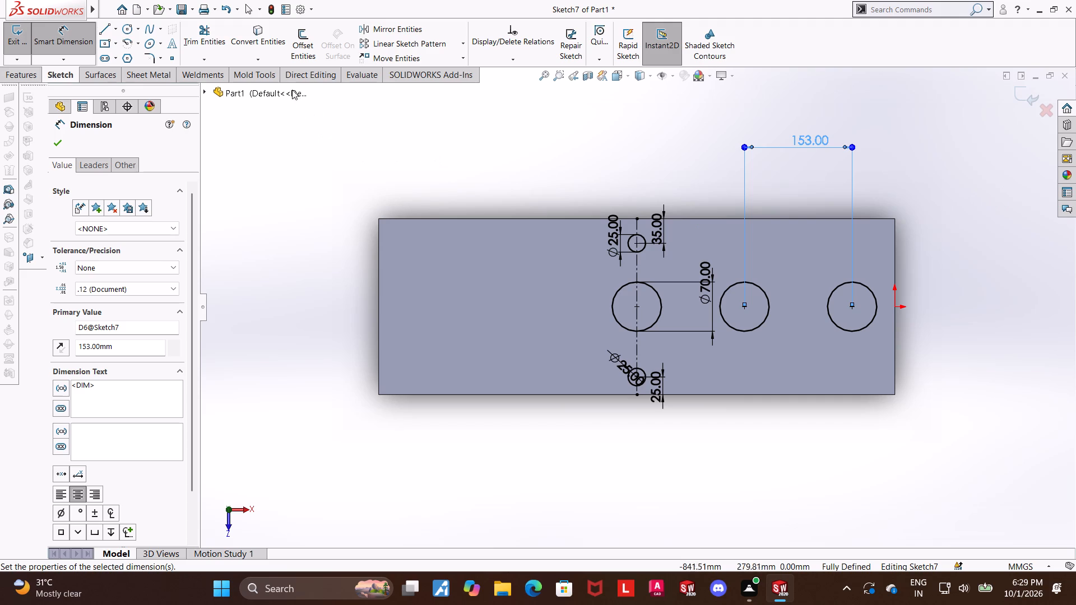
pyautogui.press('Escape')
# Mirror the two patterned 70 mm circles about the vertical centerline, keeping the originals.
pyautogui.click(364, 31)
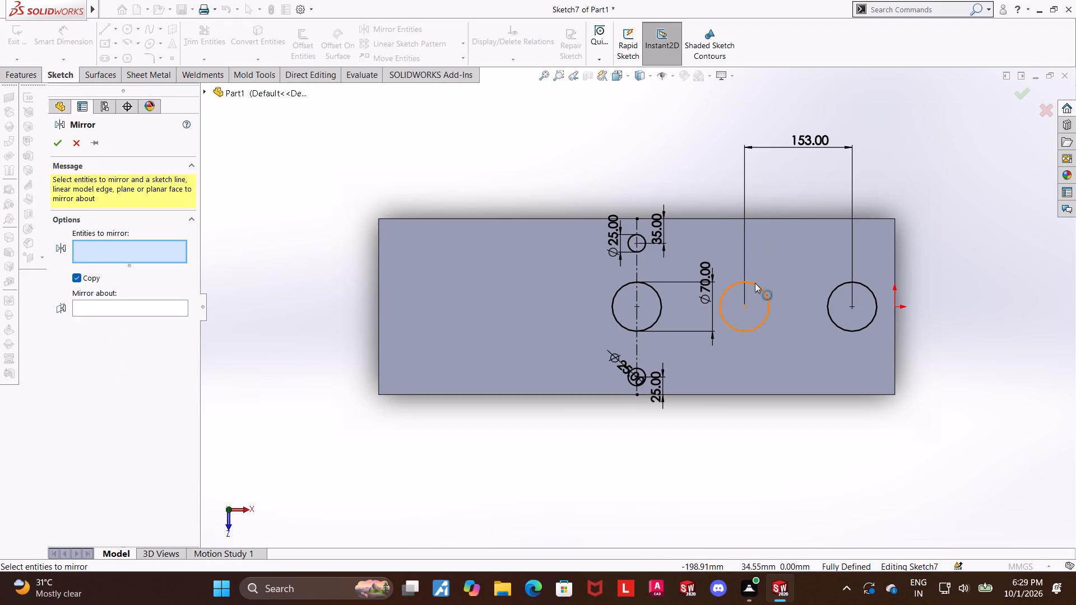
pyautogui.click(755, 283)
pyautogui.click(870, 287)
pyautogui.click(102, 320)
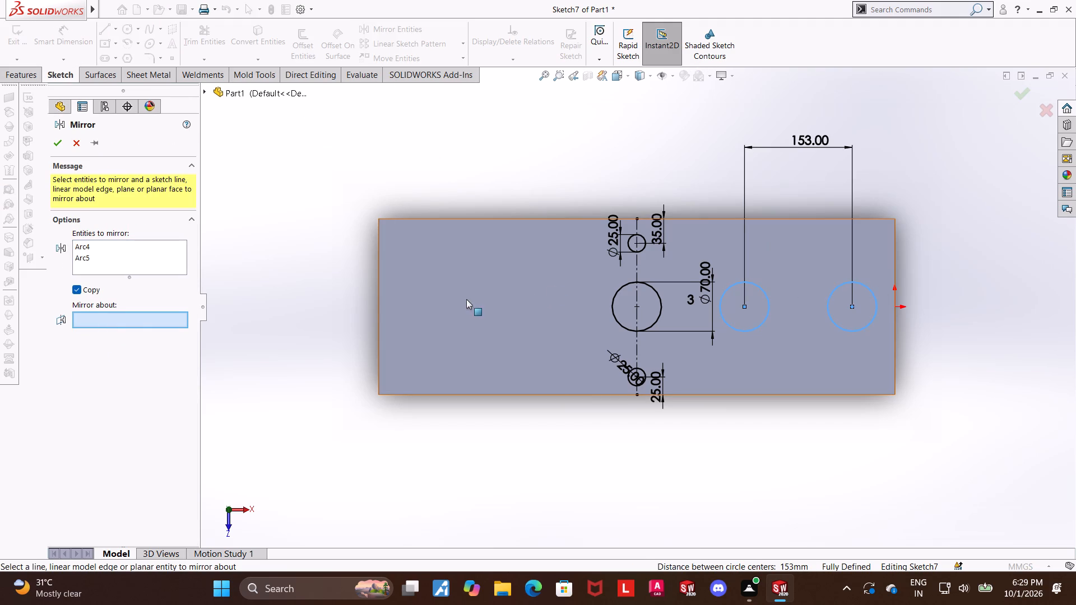
pyautogui.click(638, 273)
pyautogui.click(63, 142)
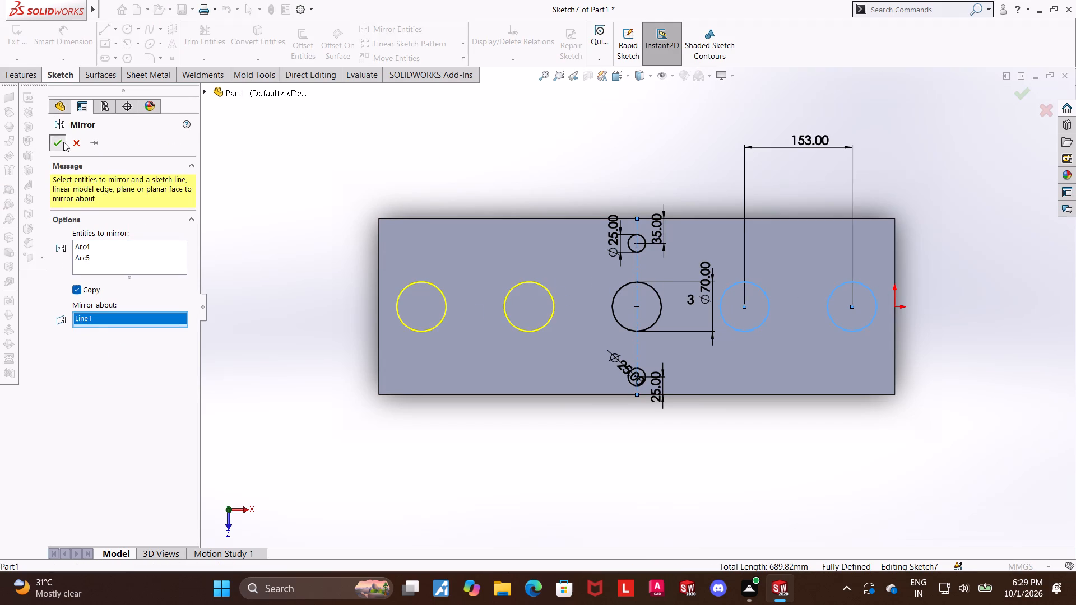
pyautogui.click(813, 519)
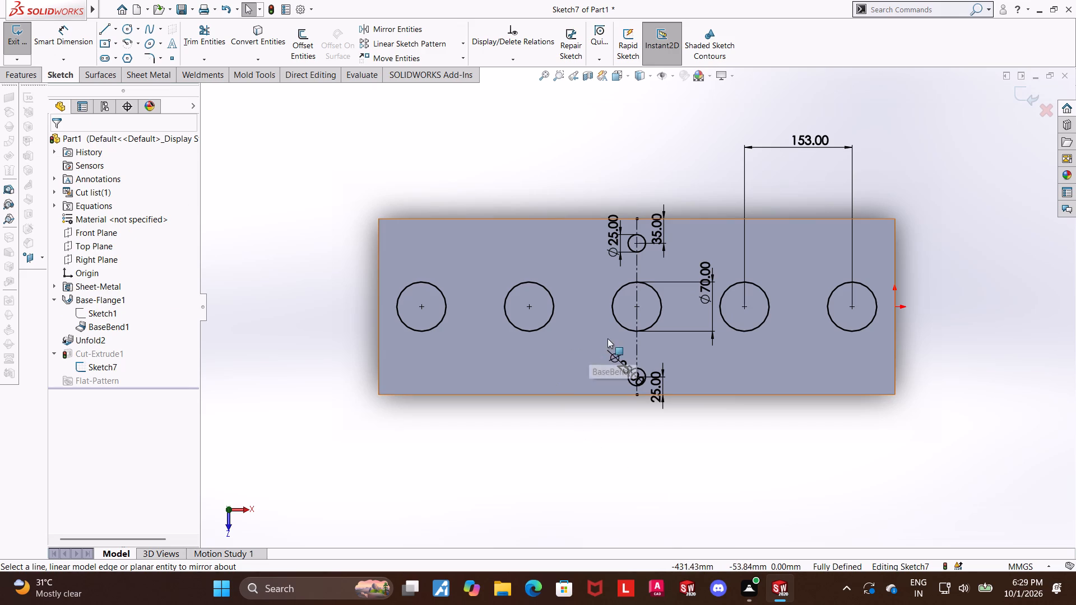
# Set up a linear sketch pattern of both 25 mm circles along the reversed X-axis with 58 mm spacing and 7 instances.
pyautogui.scroll(-1, 753, 323)
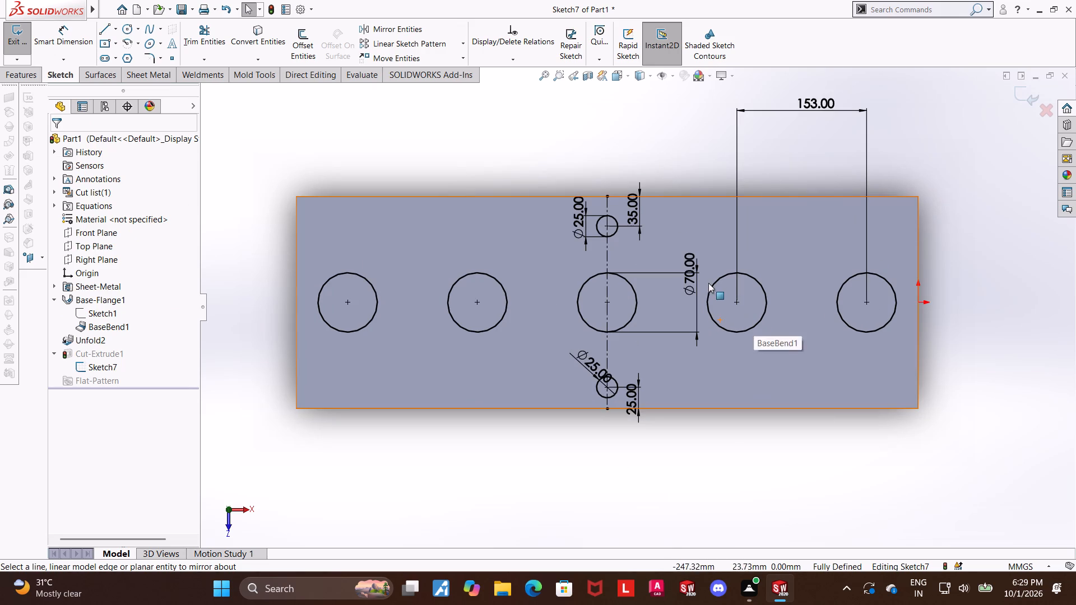
pyautogui.click(466, 137)
pyautogui.click(397, 45)
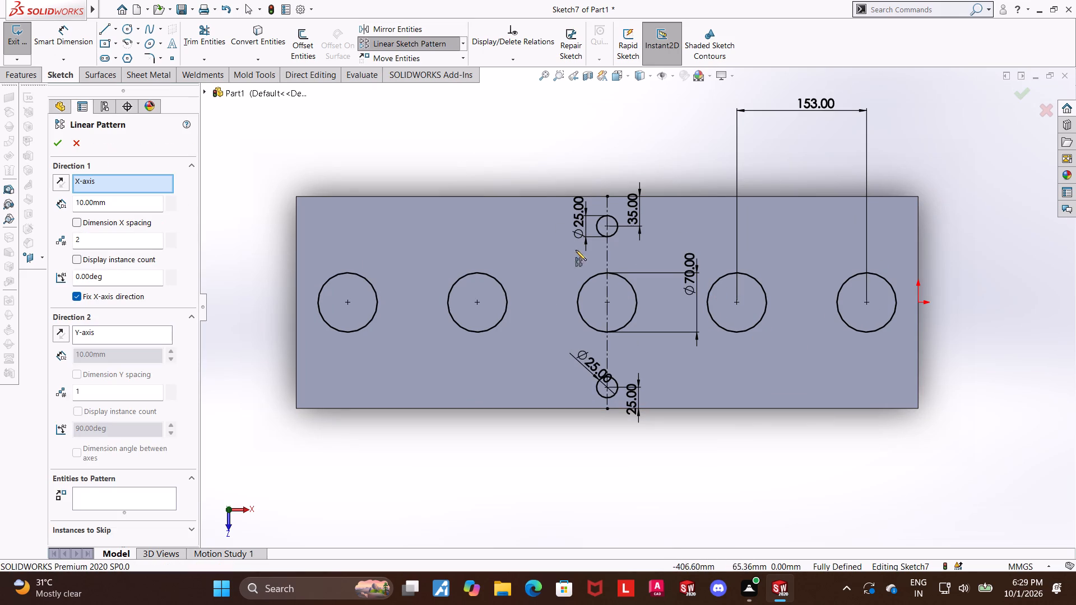
pyautogui.click(599, 237)
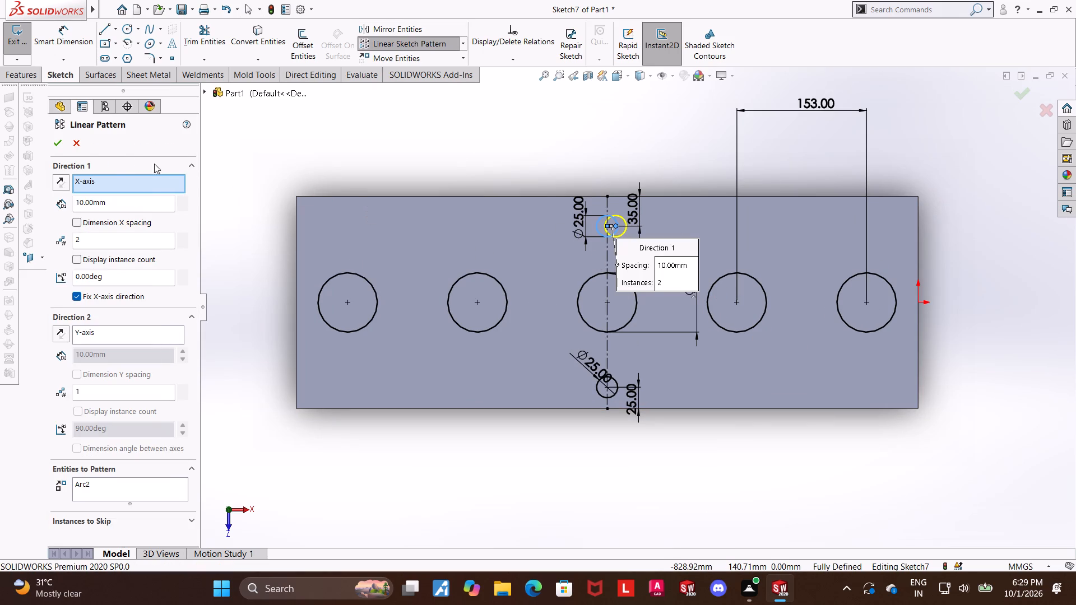
pyautogui.click(58, 173)
pyautogui.click(58, 176)
pyautogui.moveTo(151, 207); pyautogui.dragTo(0, 197)
pyautogui.write('58')
pyautogui.press('Return')
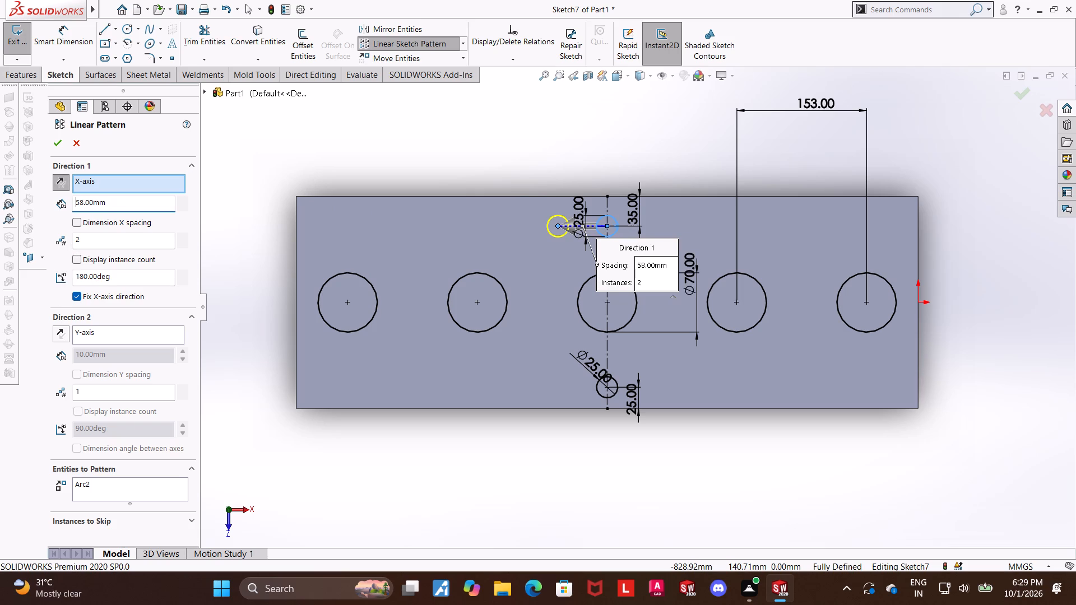
pyautogui.moveTo(126, 241); pyautogui.dragTo(0, 220)
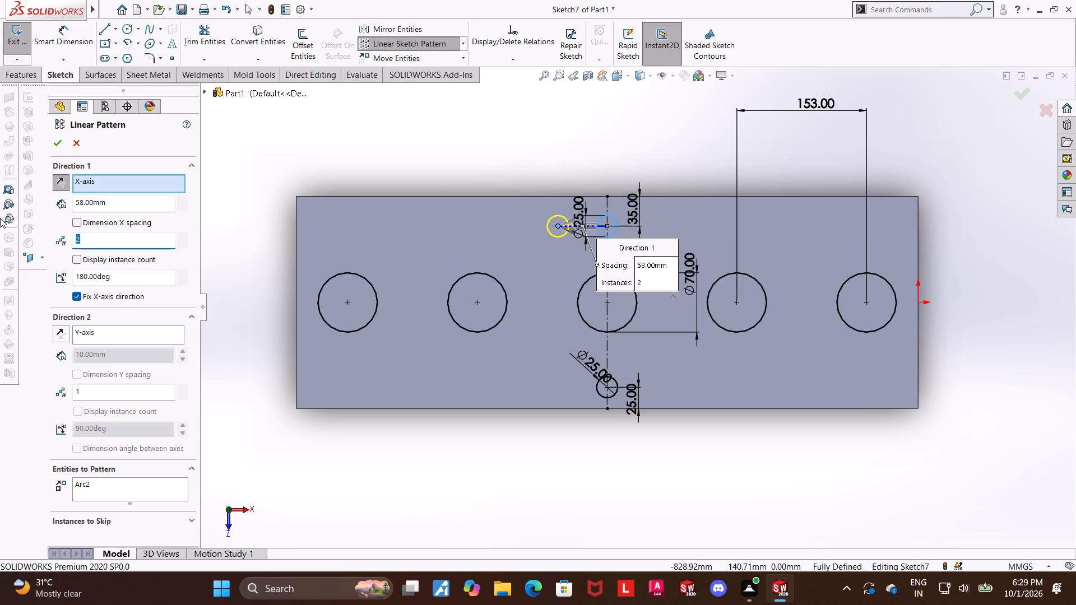
pyautogui.press('7')
pyautogui.press('Return')
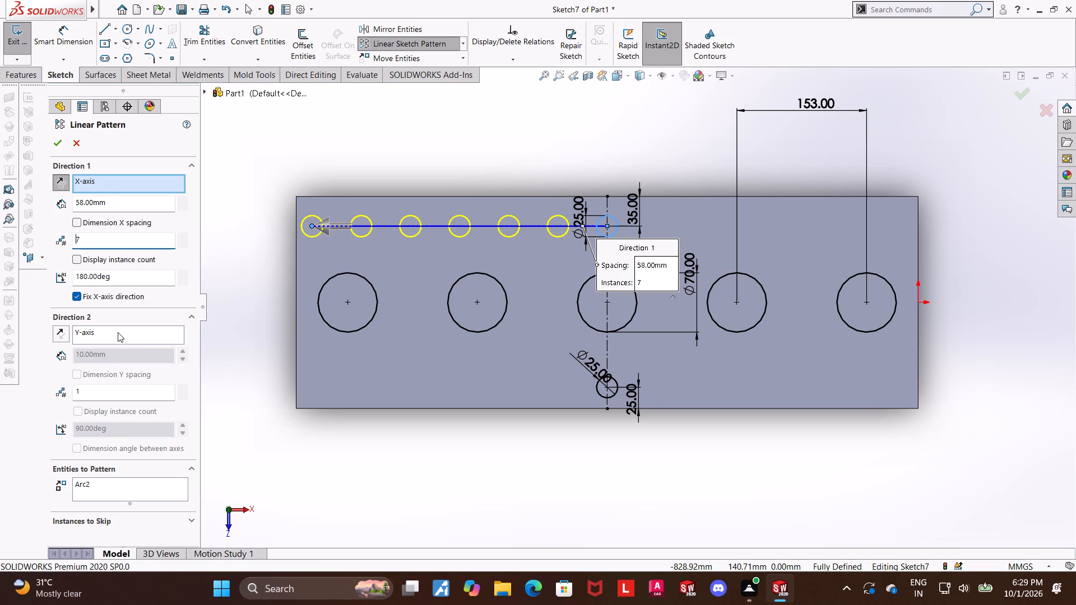
pyautogui.click(600, 394)
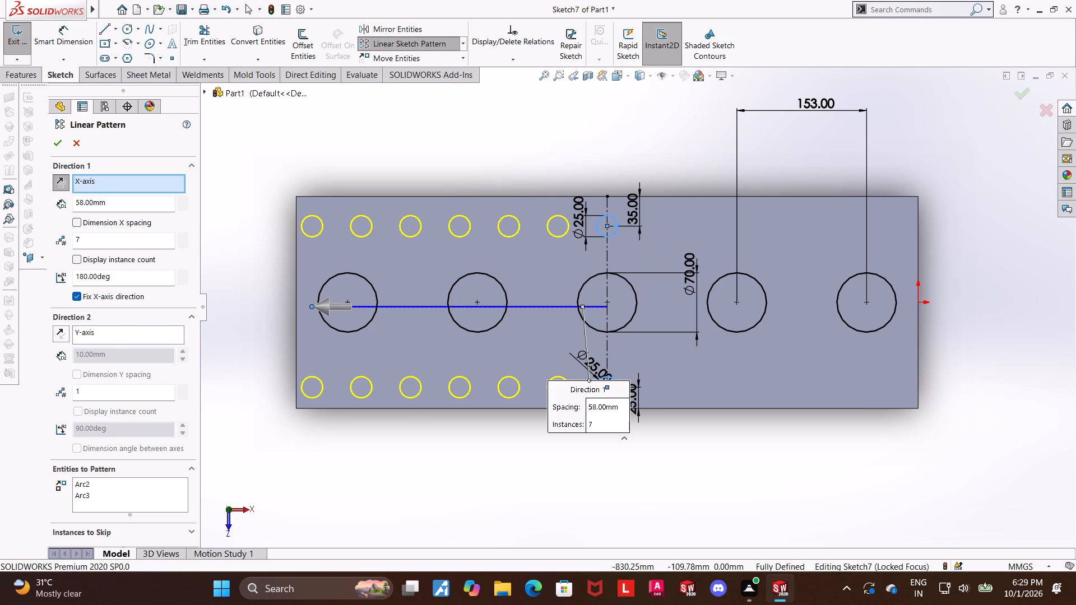
# Add Direction 2 along the sheet's lower long edge with 7 instances at 58 mm, running toward the origin, and complete the pattern.
pyautogui.click(103, 333)
pyautogui.click(816, 408)
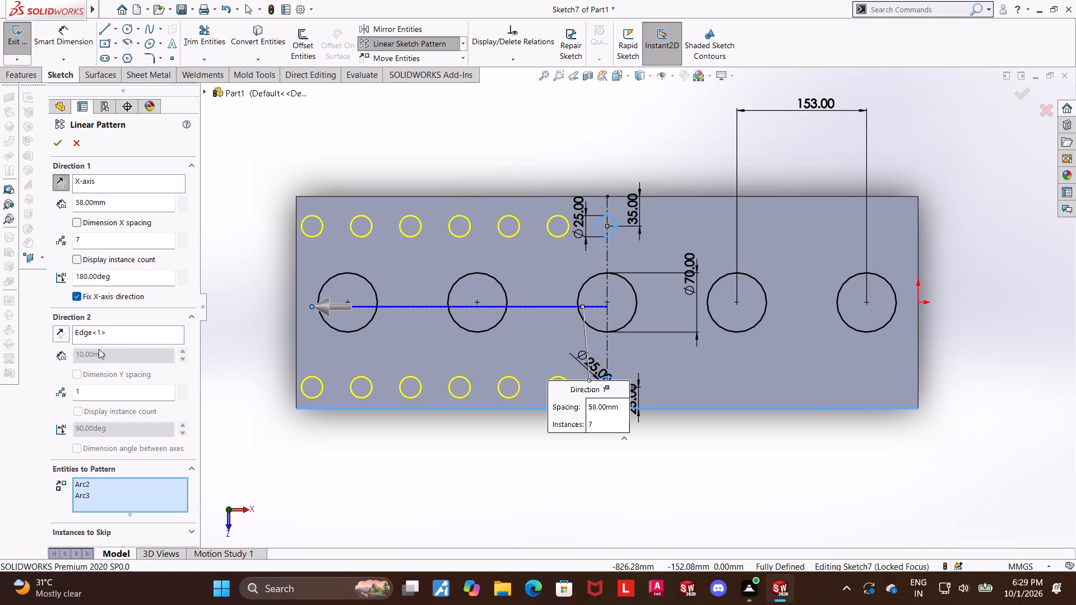
pyautogui.moveTo(124, 392); pyautogui.dragTo(0, 388)
pyautogui.press('7')
pyautogui.press('Return')
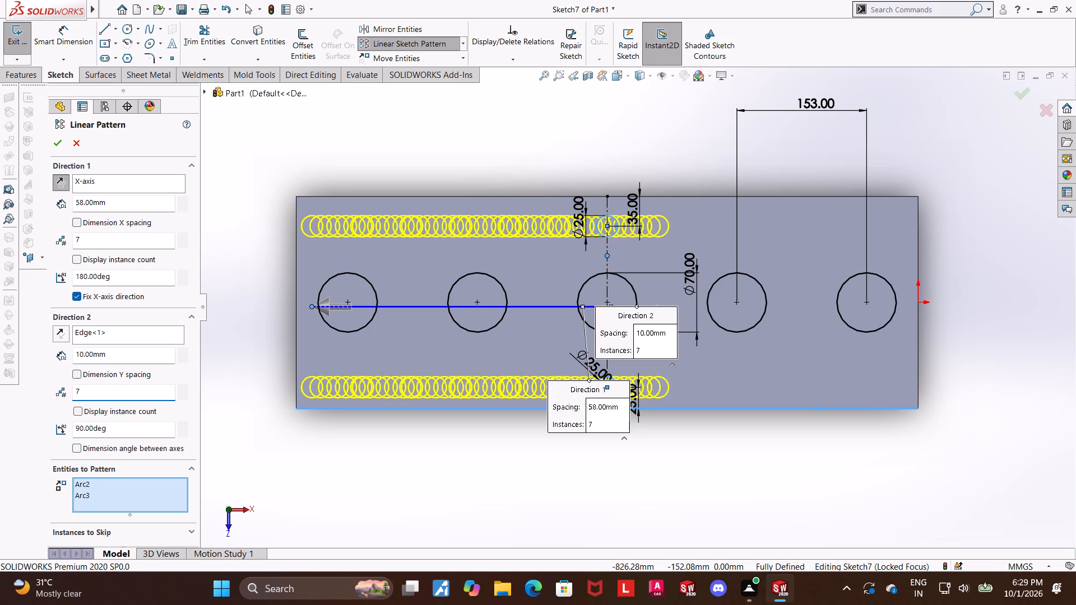
pyautogui.click(62, 332)
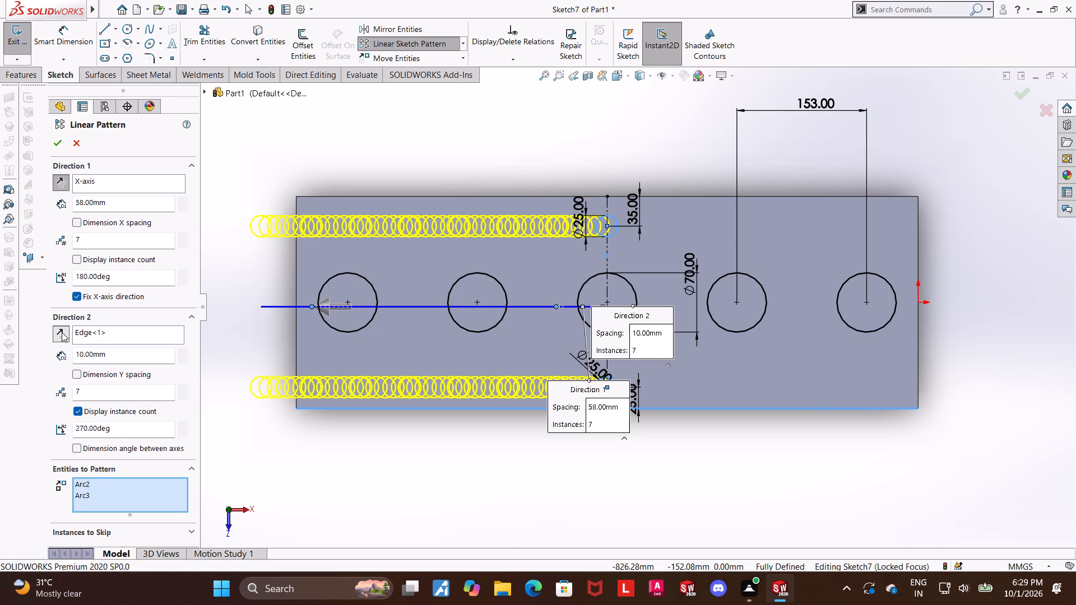
pyautogui.click(63, 332)
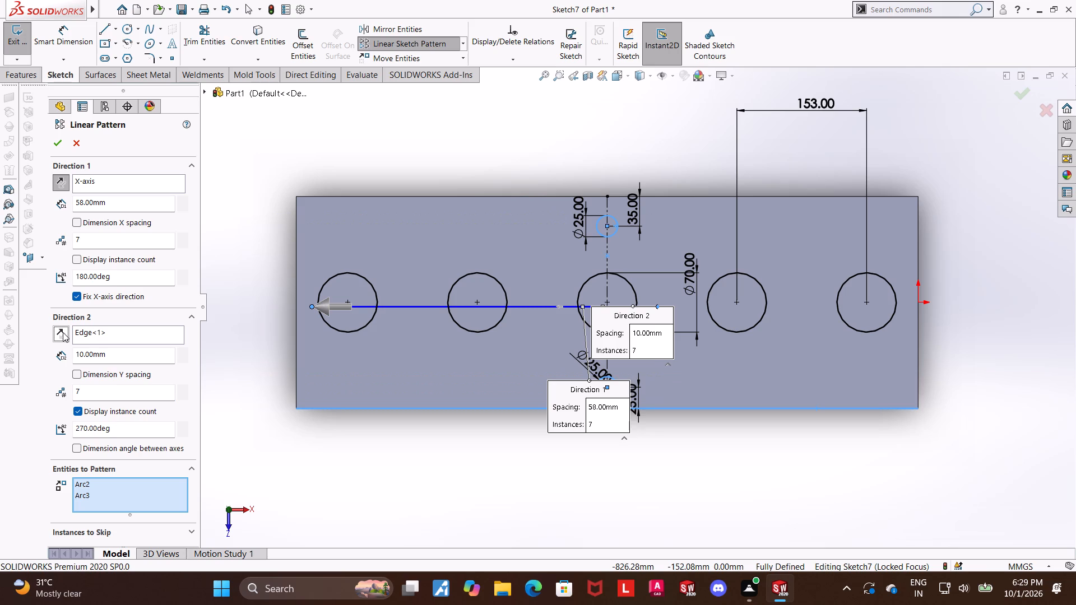
pyautogui.click(61, 332)
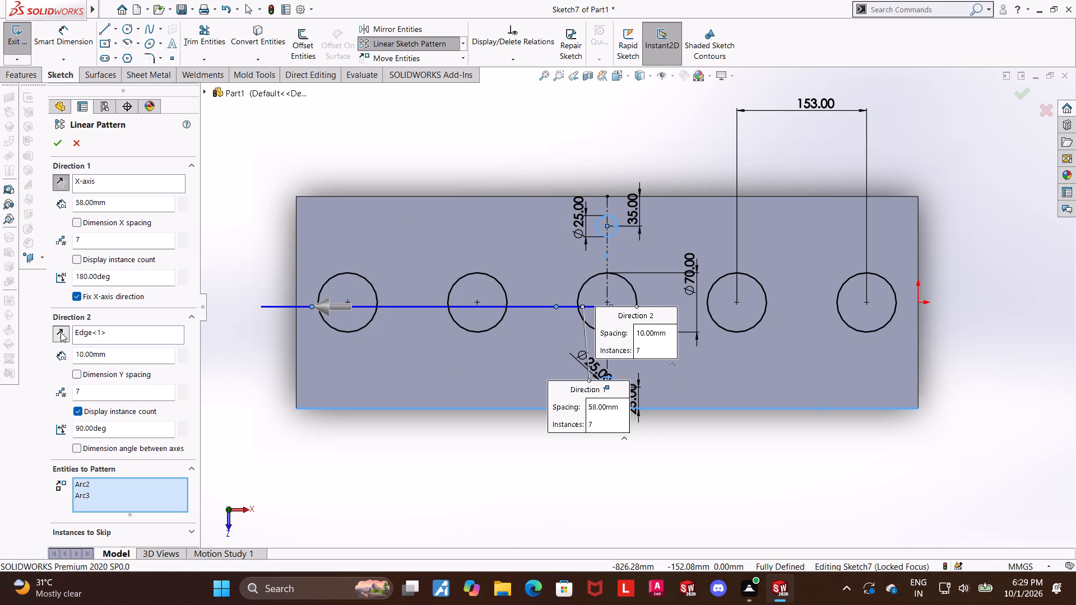
pyautogui.moveTo(130, 359); pyautogui.dragTo(0, 351)
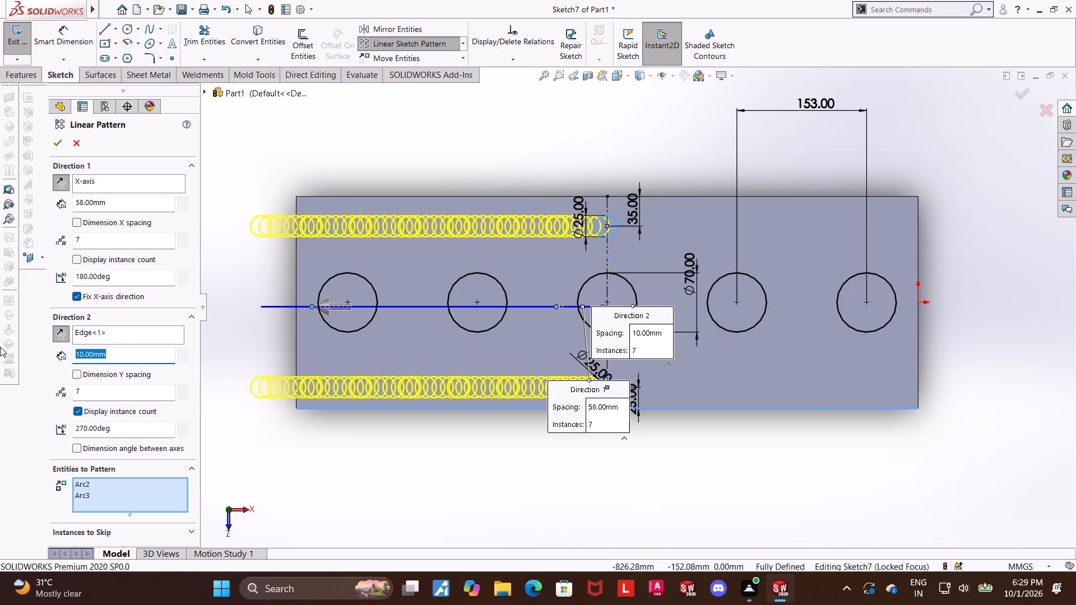
pyautogui.write('58')
pyautogui.press('Return')
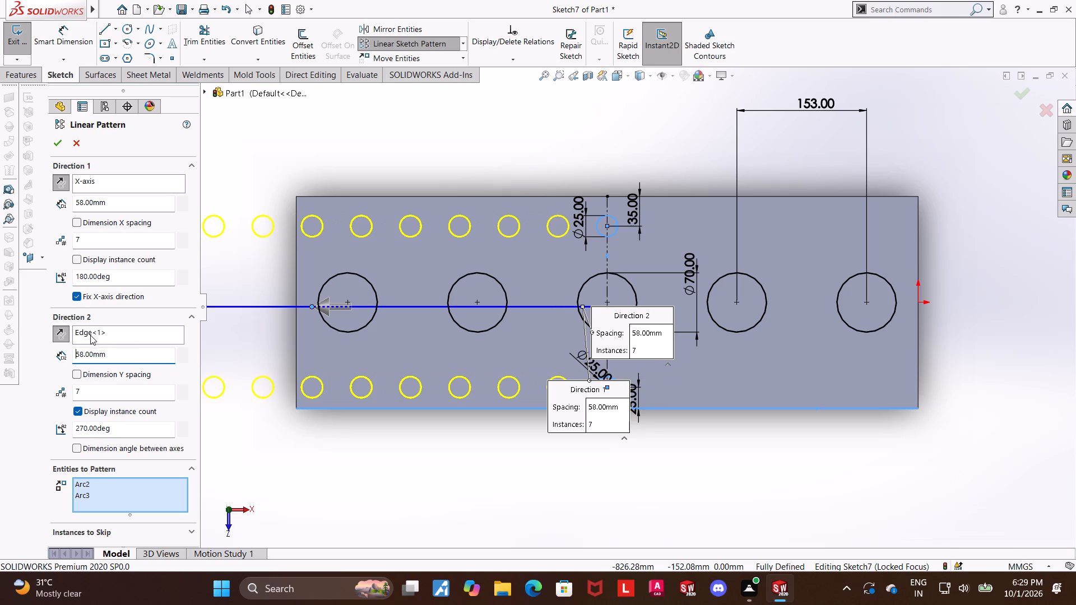
pyautogui.click(54, 333)
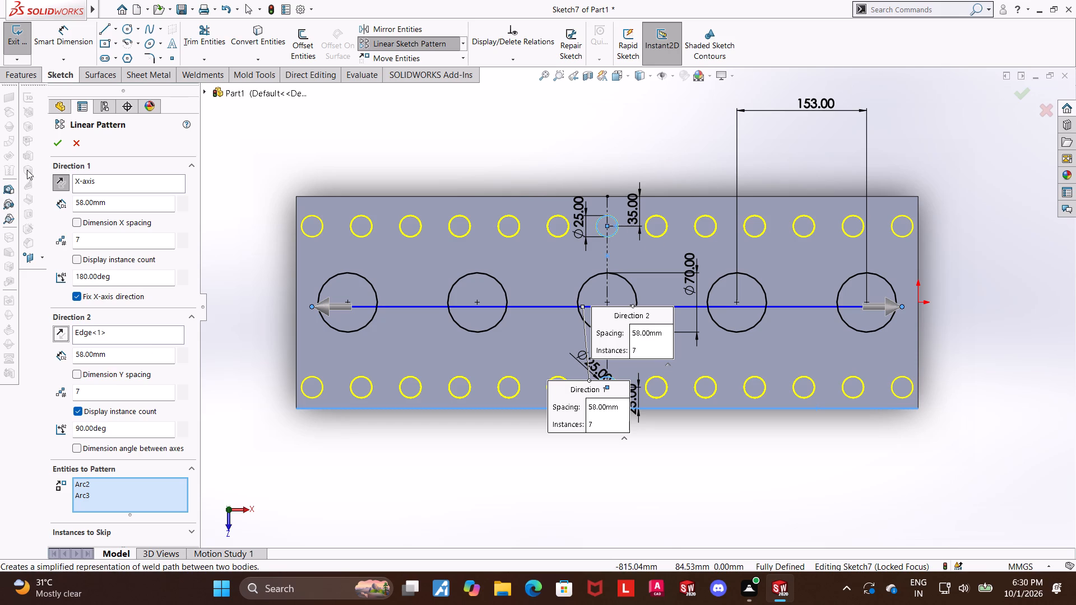
pyautogui.click(52, 142)
# Dimension the center-to-center spacing between the two 25 mm circles at the far left end of the upper row.
pyautogui.click(72, 32)
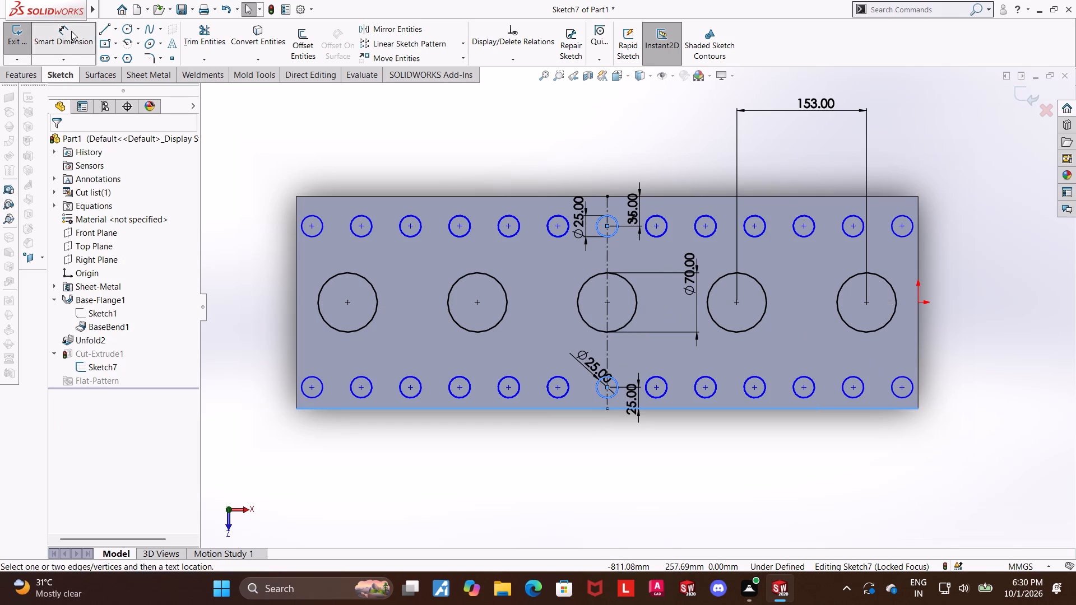
pyautogui.click(313, 226)
pyautogui.click(360, 226)
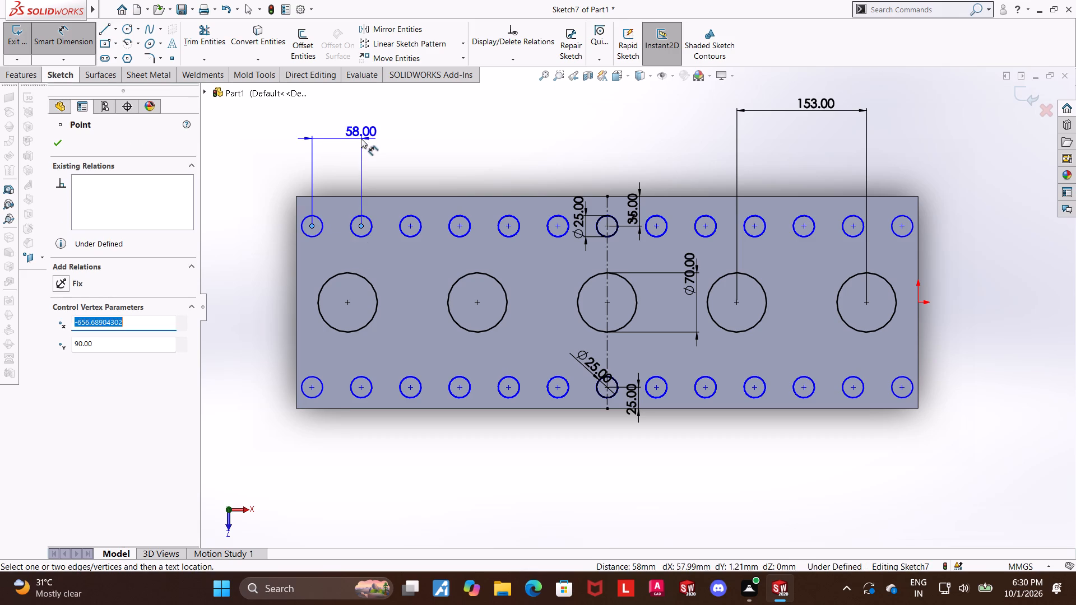
pyautogui.click(361, 138)
pyautogui.click(314, 121)
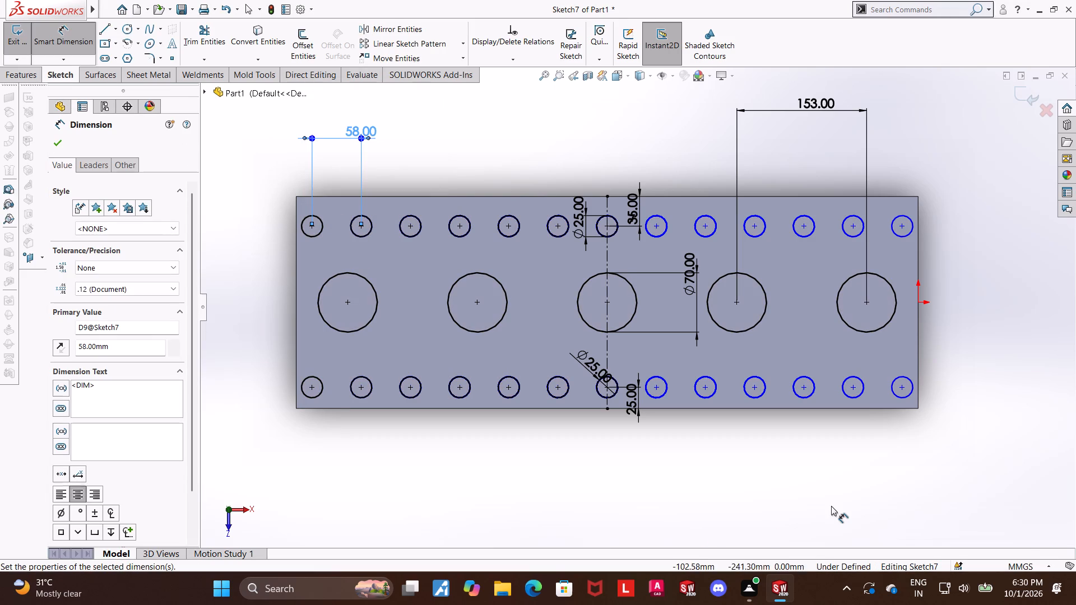
# Dimension the spacing between two adjacent 25 mm circles near the right end of the lower row and exit the sketch.
pyautogui.scroll(2, 829, 501)
pyautogui.scroll(-1, 727, 407)
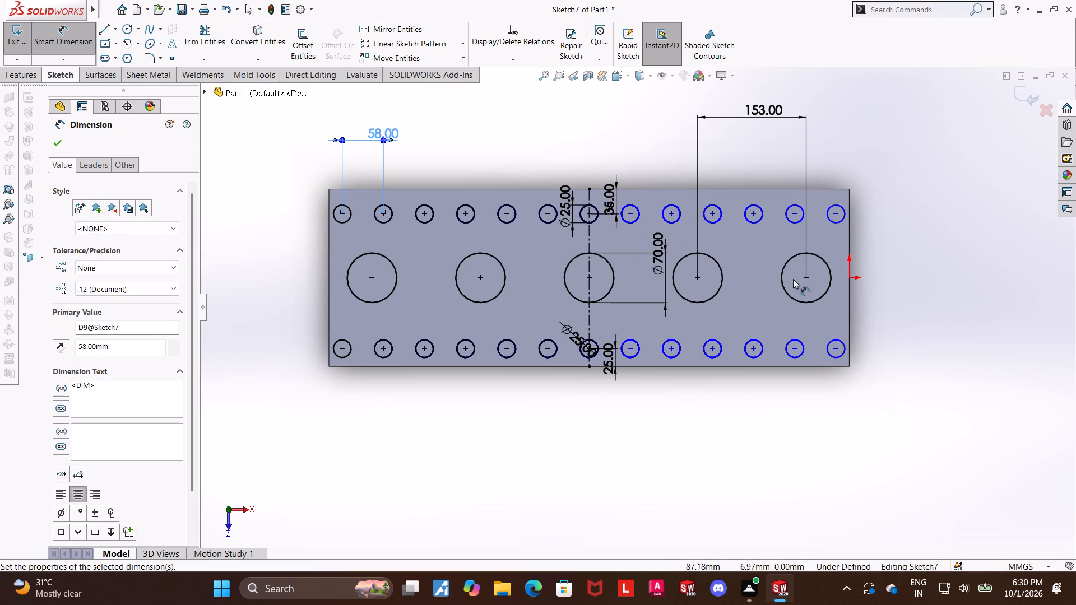
pyautogui.click(753, 347)
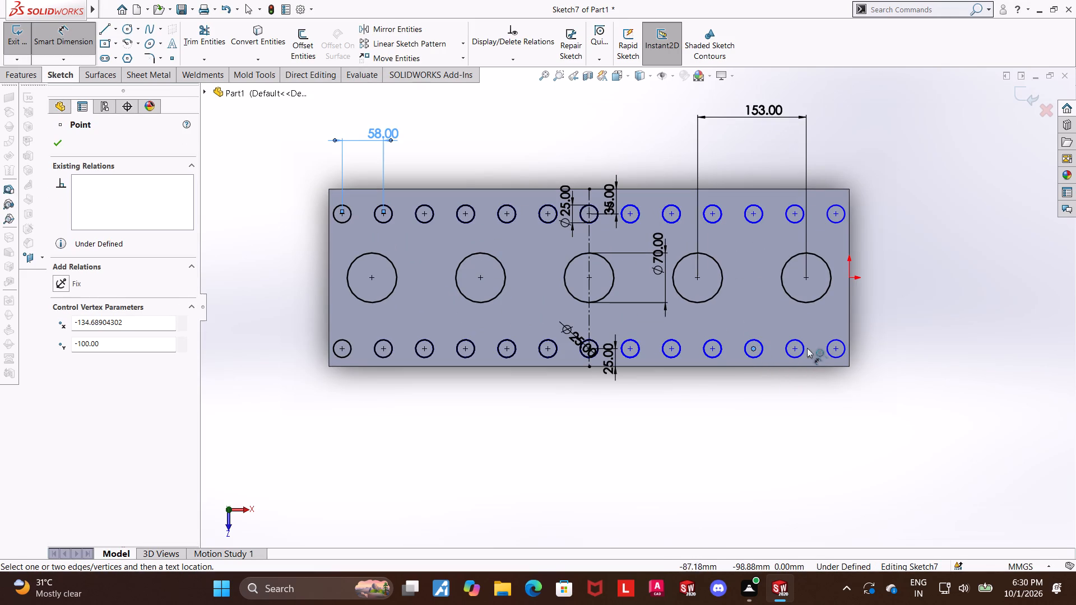
pyautogui.click(796, 348)
pyautogui.click(776, 402)
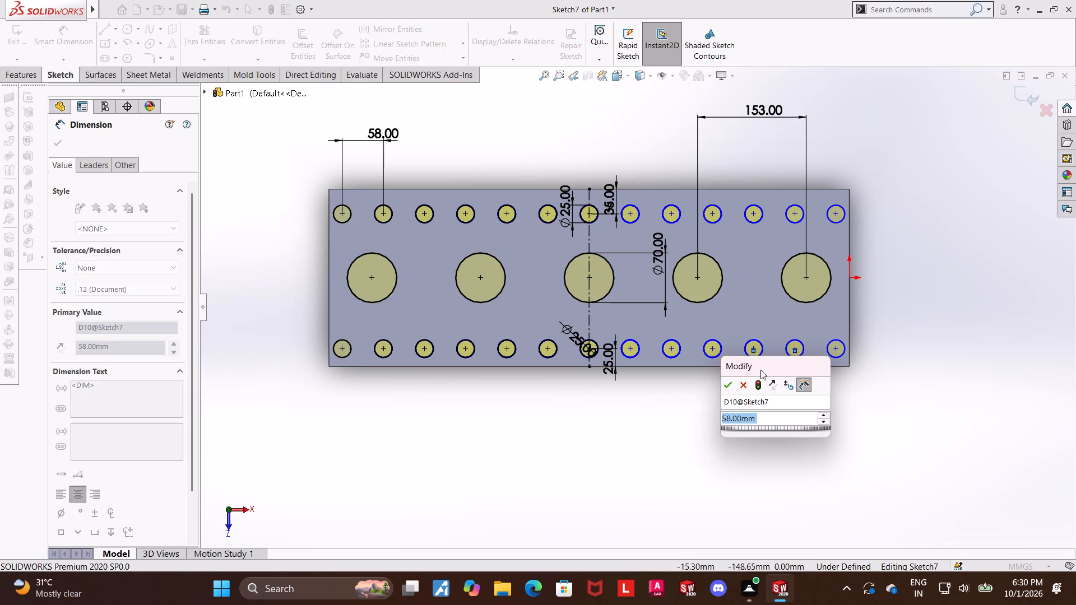
pyautogui.click(732, 381)
pyautogui.click(1044, 203)
pyautogui.click(1018, 97)
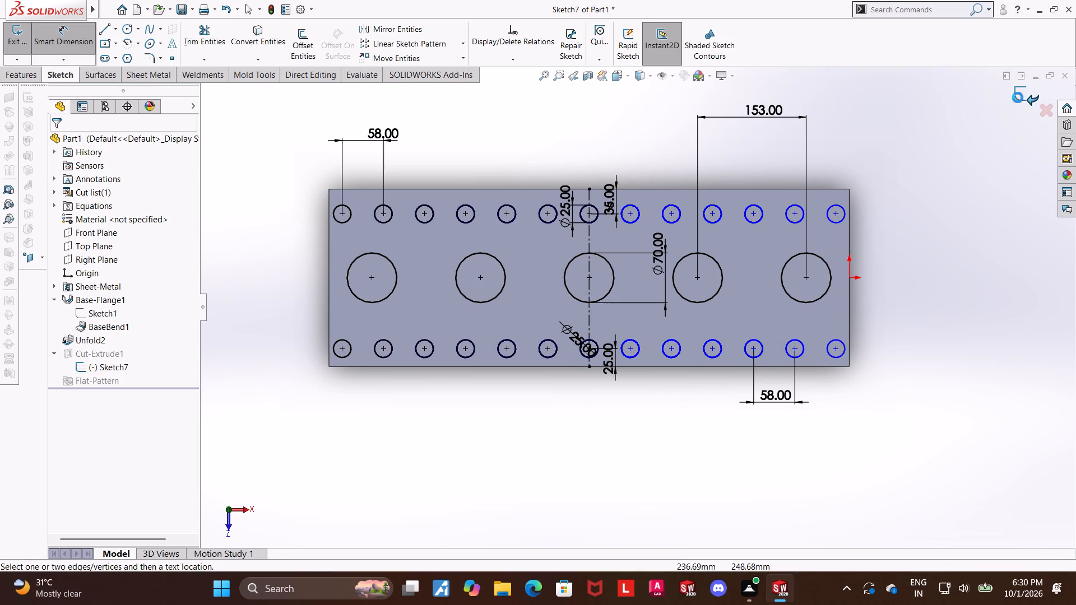
pyautogui.moveTo(926, 315); pyautogui.dragTo(922, 286, button='middle')
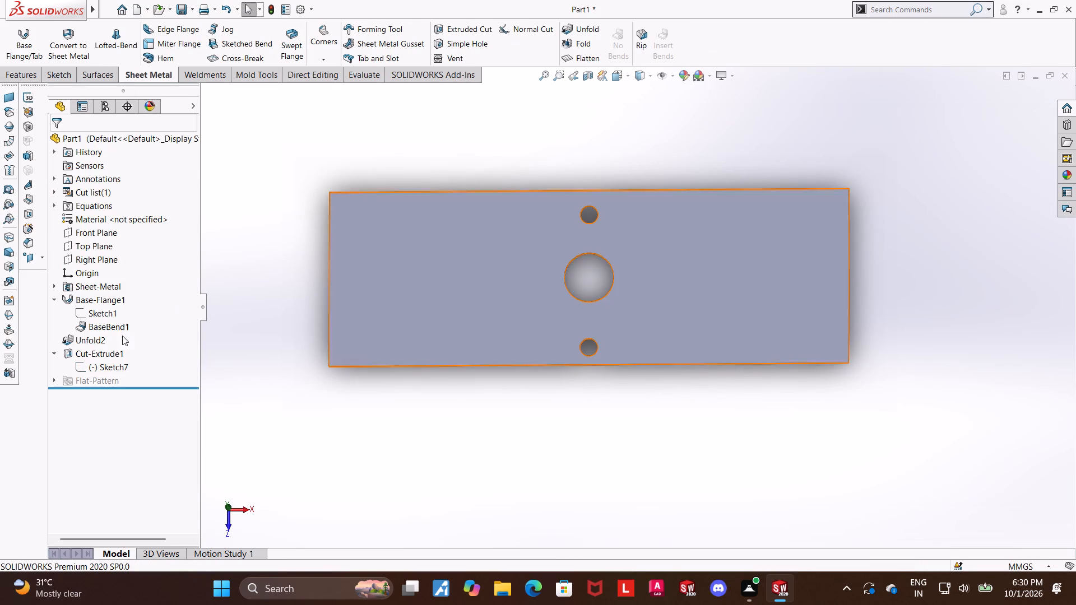
# Reopen the cut's hole sketch for editing.
pyautogui.click(115, 365)
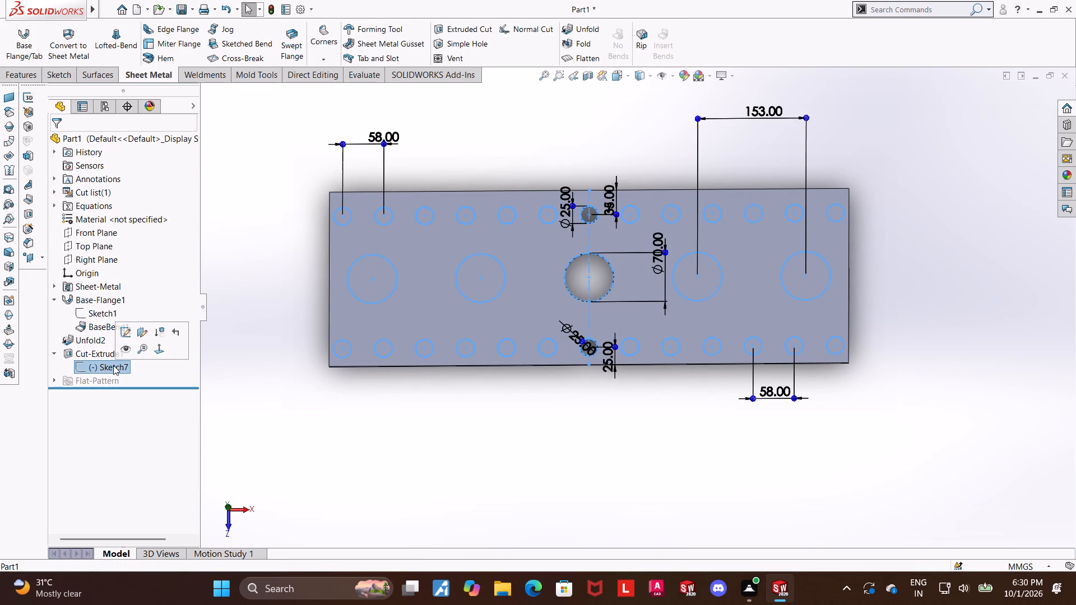
pyautogui.click(113, 365)
pyautogui.click(119, 337)
pyautogui.click(121, 366)
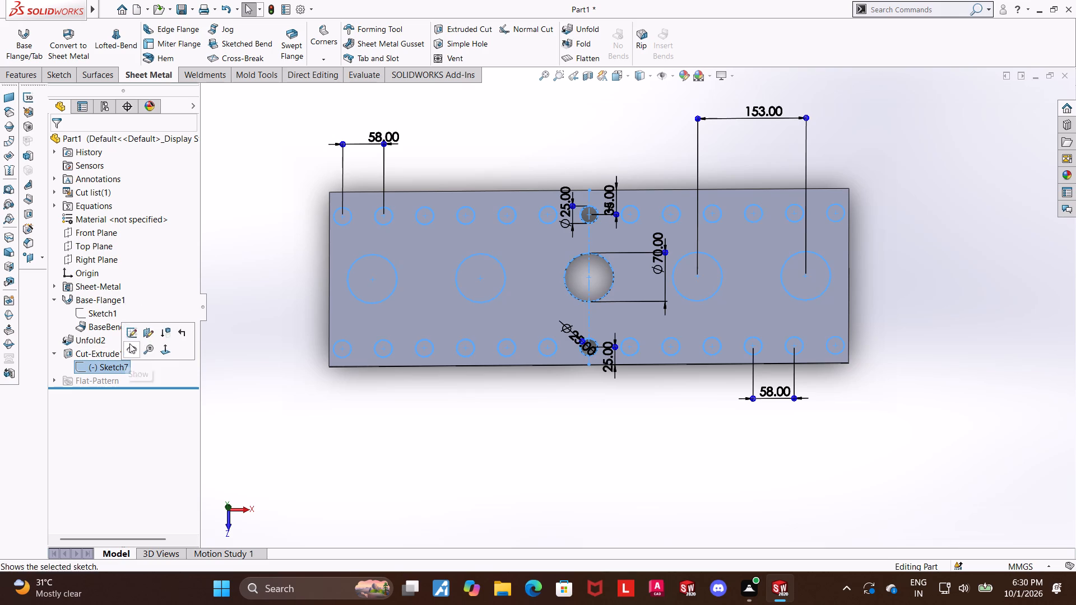
pyautogui.click(131, 338)
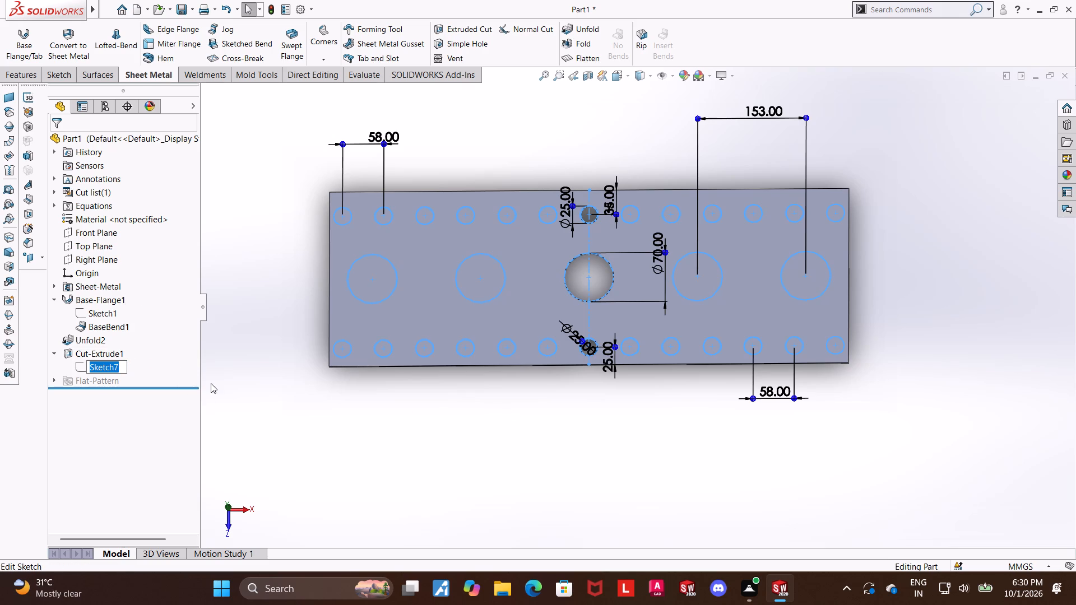
pyautogui.click(230, 383)
pyautogui.click(77, 362)
pyautogui.click(90, 333)
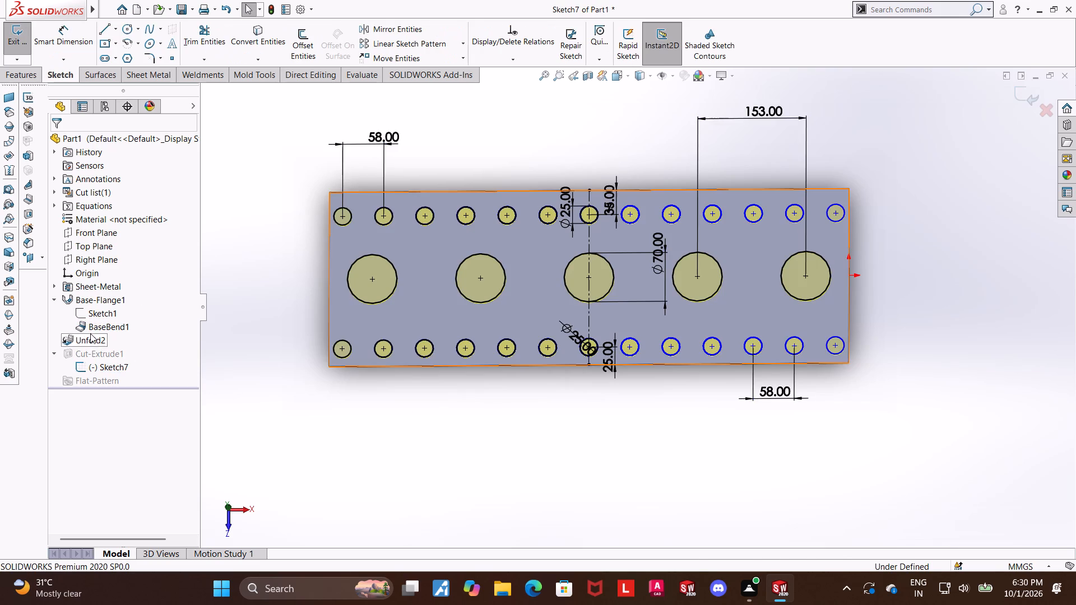
pyautogui.click(334, 388)
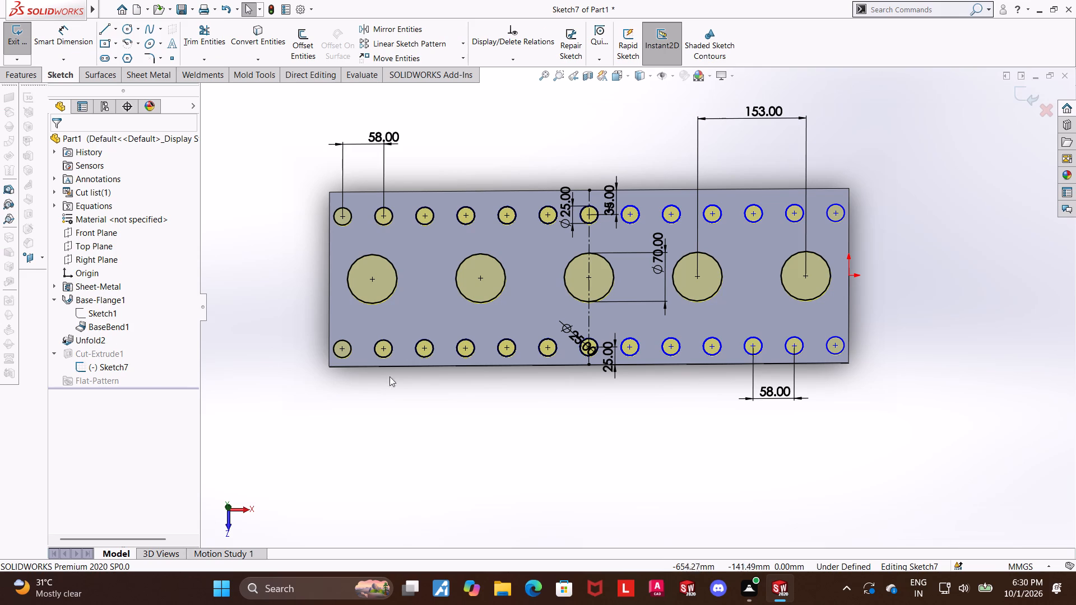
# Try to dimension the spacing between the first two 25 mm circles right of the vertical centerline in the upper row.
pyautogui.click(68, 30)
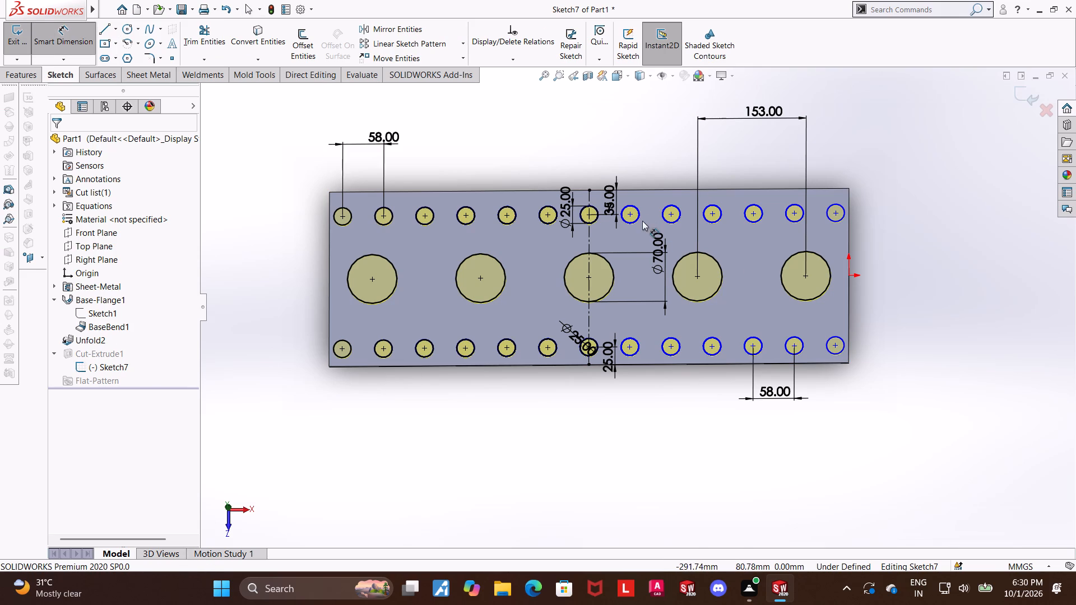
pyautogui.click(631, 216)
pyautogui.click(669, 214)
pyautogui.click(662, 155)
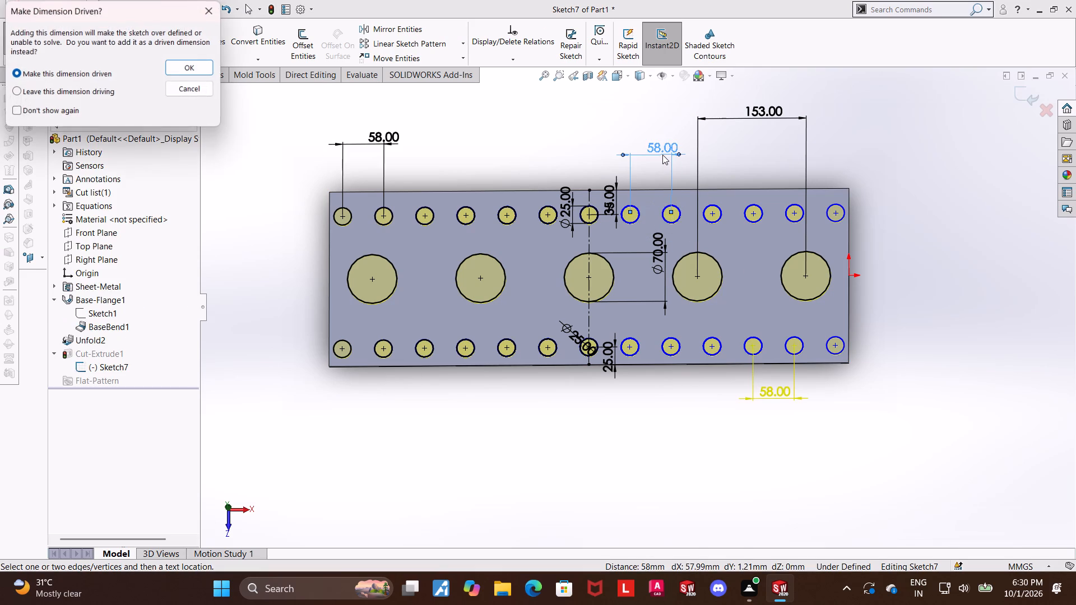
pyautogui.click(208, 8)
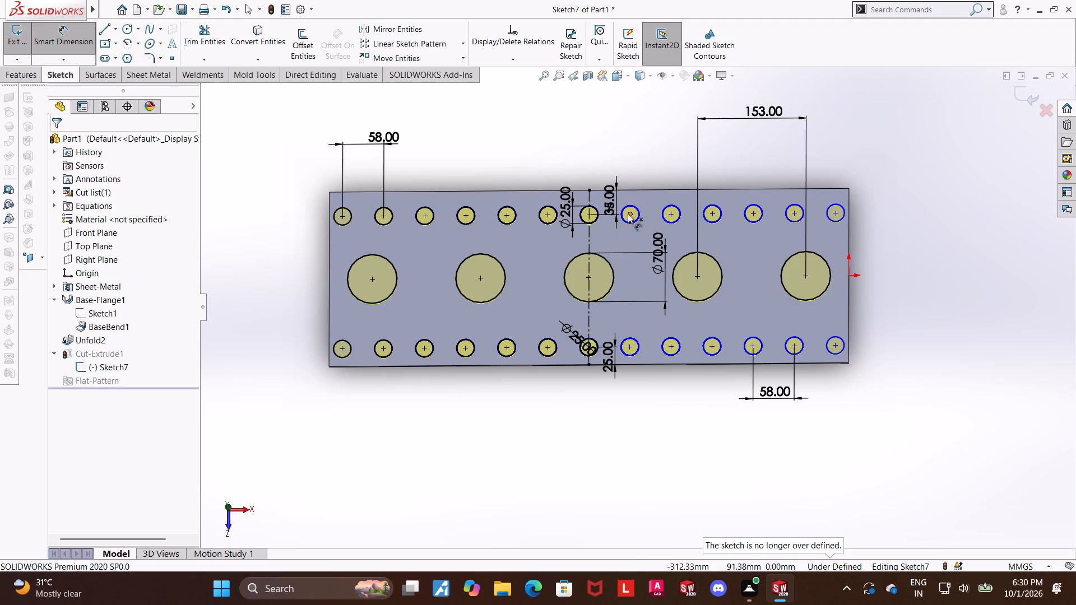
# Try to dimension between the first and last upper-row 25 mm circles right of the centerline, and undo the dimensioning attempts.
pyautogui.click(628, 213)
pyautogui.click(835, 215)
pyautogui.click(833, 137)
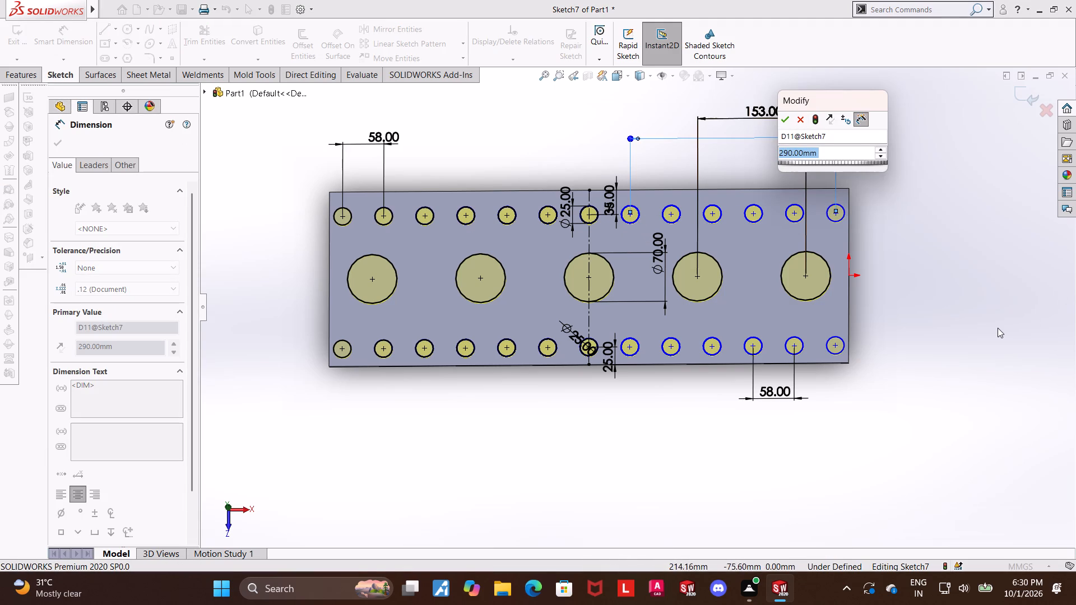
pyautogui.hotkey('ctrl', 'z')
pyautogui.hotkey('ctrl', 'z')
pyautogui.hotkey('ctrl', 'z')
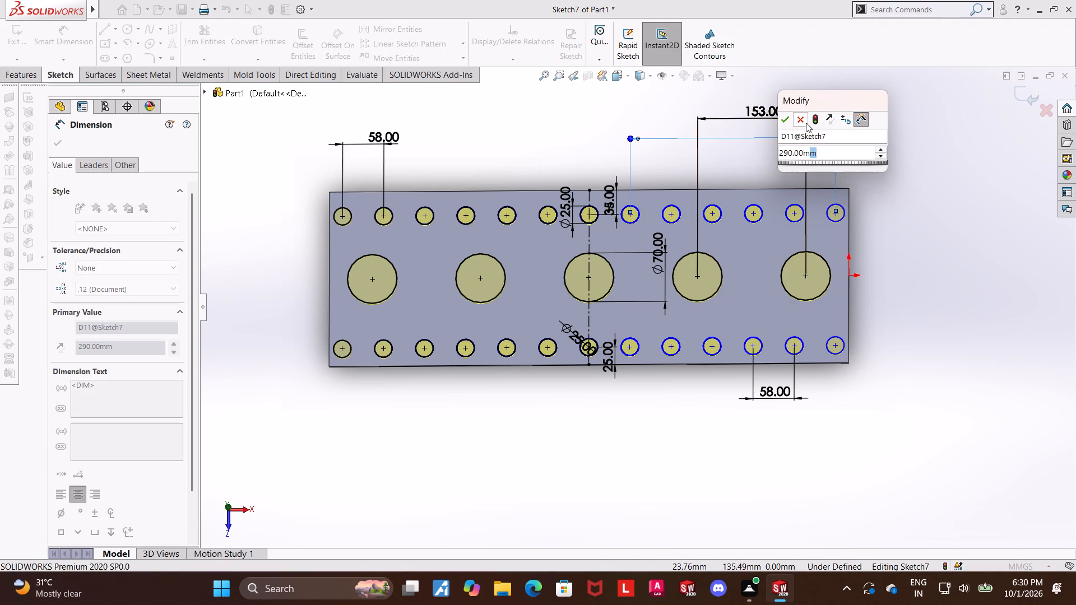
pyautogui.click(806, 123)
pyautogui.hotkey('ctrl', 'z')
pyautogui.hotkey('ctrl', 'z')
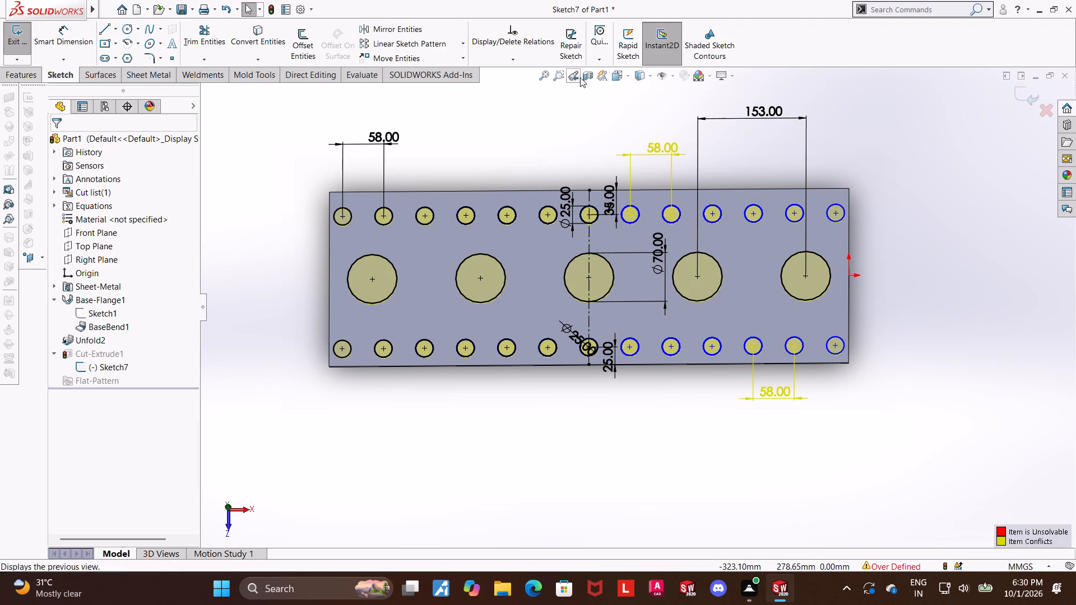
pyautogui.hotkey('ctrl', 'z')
# From the top view, draw a horizontal centerline connecting the centers of the first and last 25 mm circles in the lower row.
pyautogui.click(623, 77)
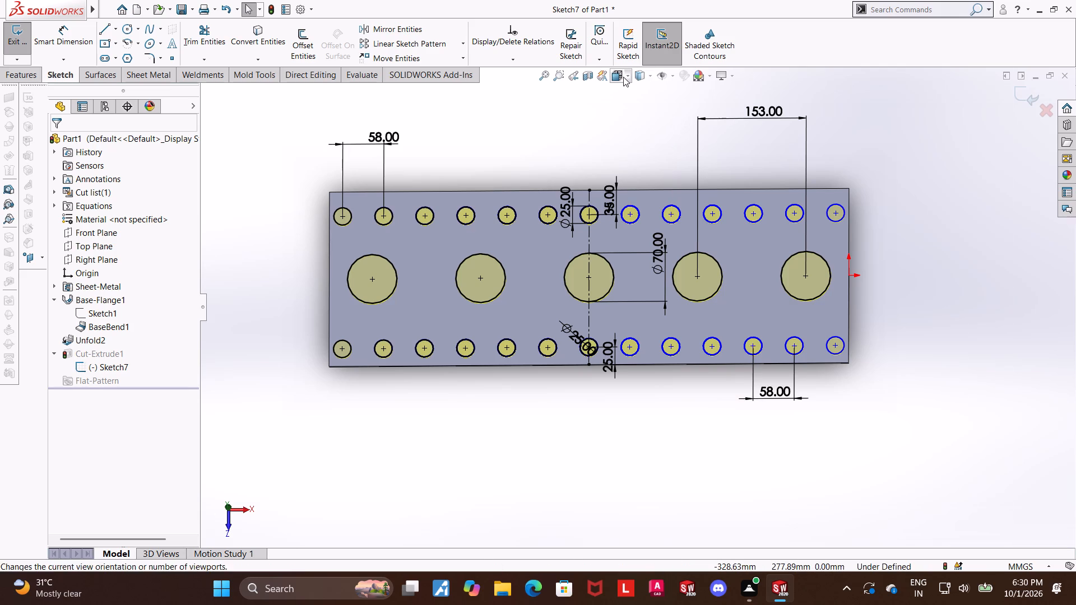
pyautogui.click(558, 329)
pyautogui.scroll(1, 947, 468)
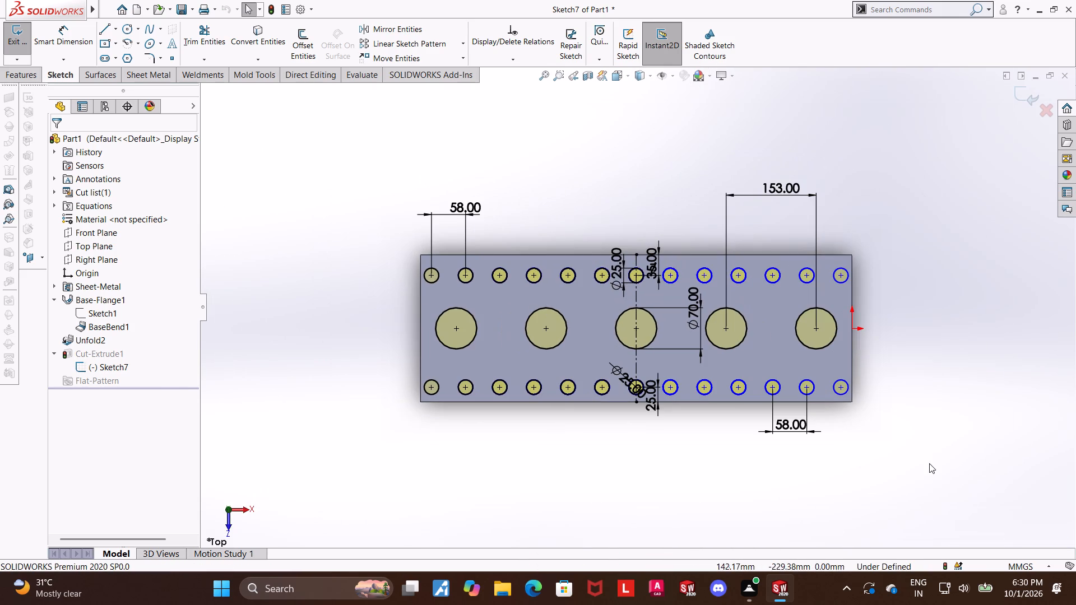
pyautogui.click(382, 142)
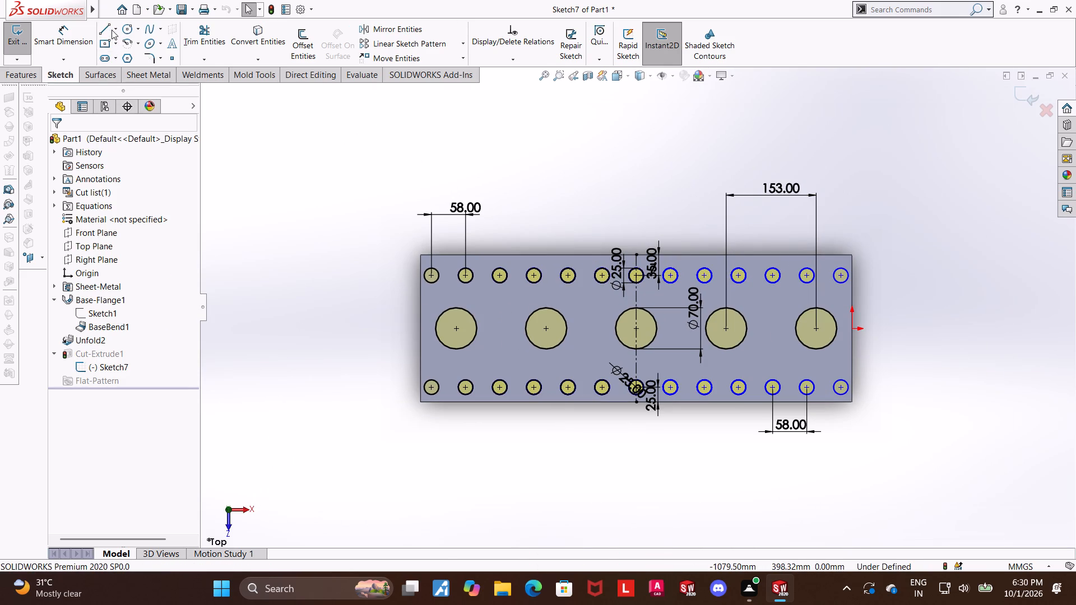
pyautogui.click(117, 30)
pyautogui.click(114, 54)
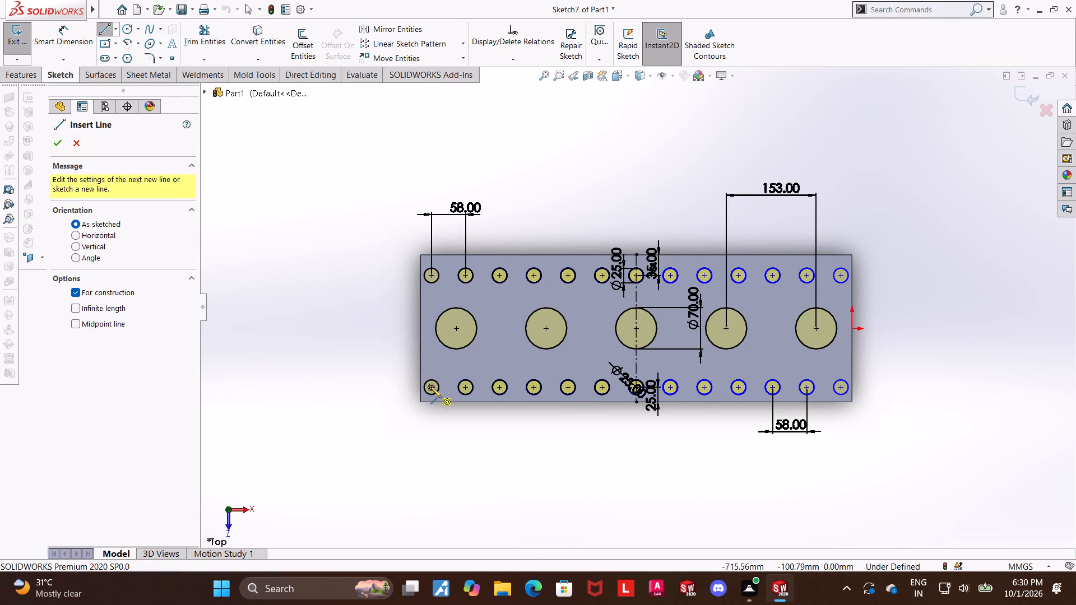
pyautogui.click(431, 387)
pyautogui.click(842, 387)
pyautogui.press('Escape')
pyautogui.press('Escape')
pyautogui.press('Escape')
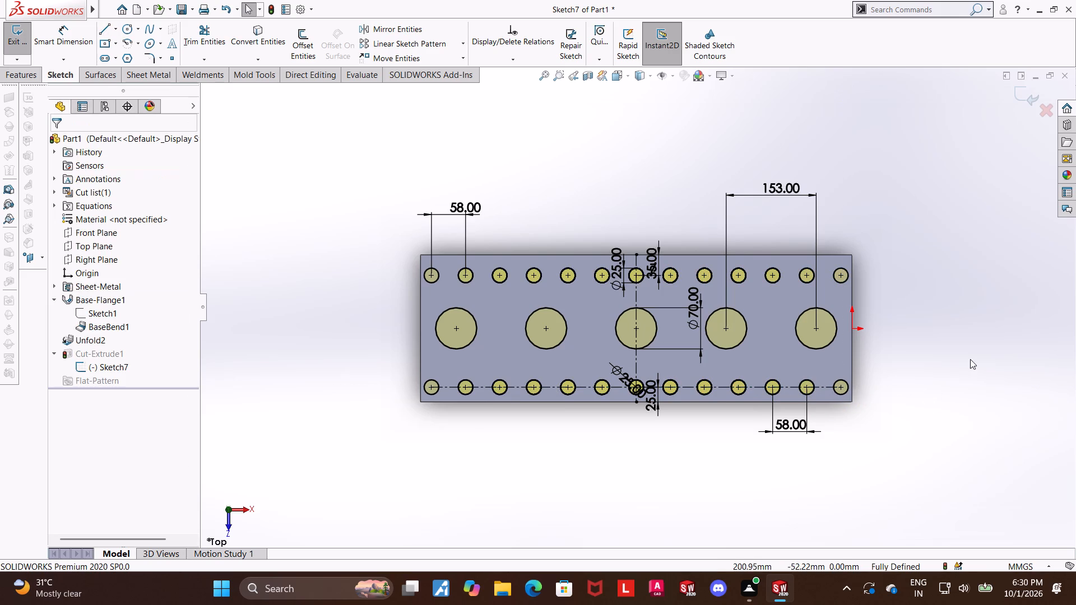
# Examine the hole layout and dimensions across the whole sheet for full definition.
pyautogui.click(953, 282)
pyautogui.scroll(-1, 632, 375)
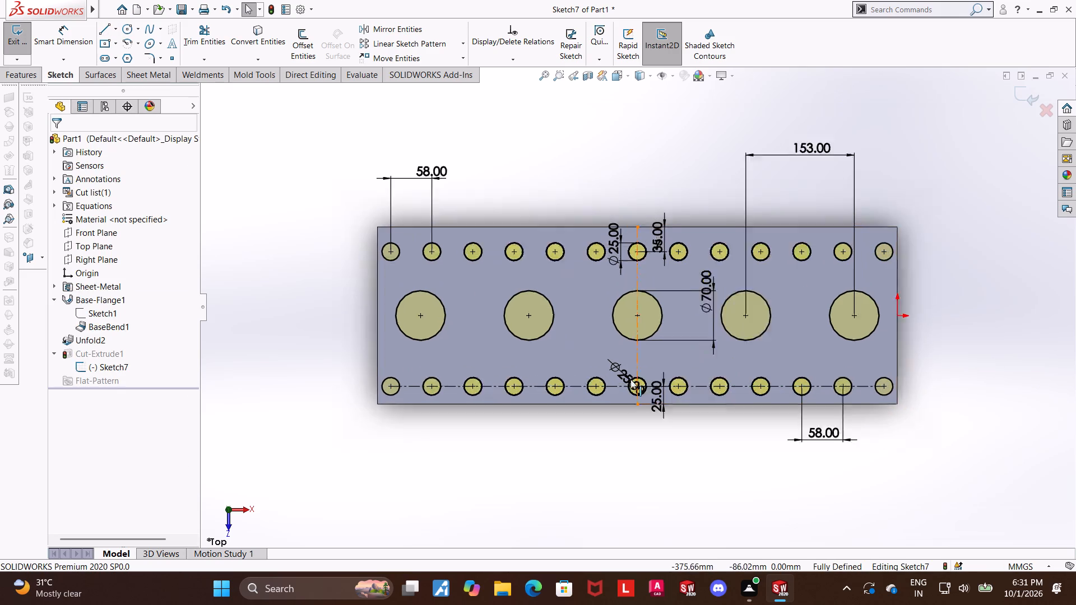
pyautogui.scroll(-6, 630, 379)
pyautogui.scroll(2, 693, 357)
pyautogui.press('Escape')
pyautogui.press('Escape')
pyautogui.scroll(4, 714, 385)
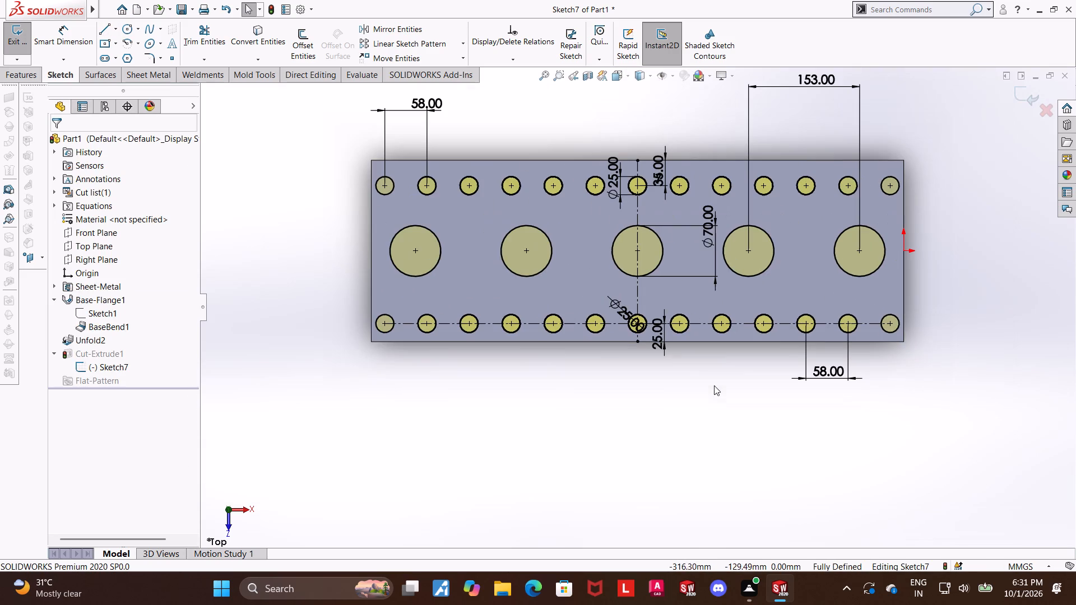
pyautogui.click(730, 406)
pyautogui.scroll(-1, 719, 351)
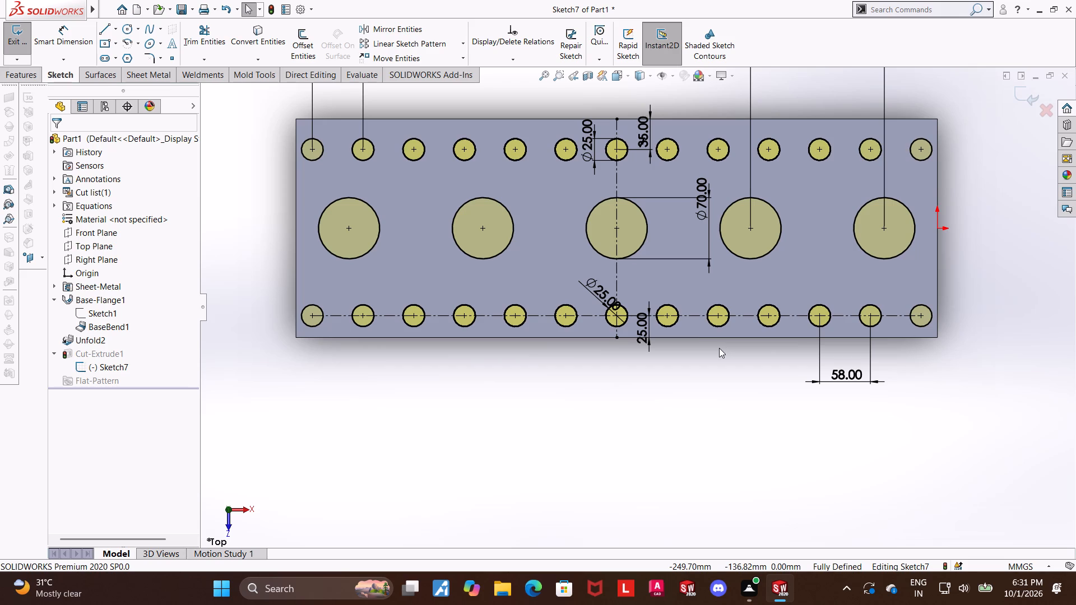
pyautogui.click(1006, 355)
pyautogui.scroll(2, 1020, 325)
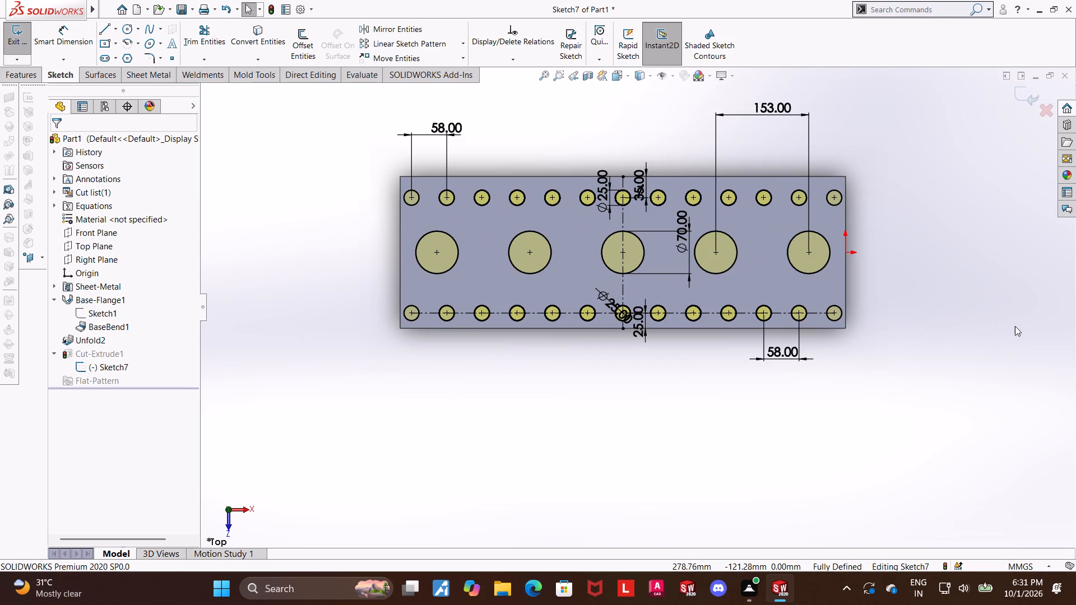
# Exit the sketch to rebuild the cut with all the patterned holes.
pyautogui.click(1019, 92)
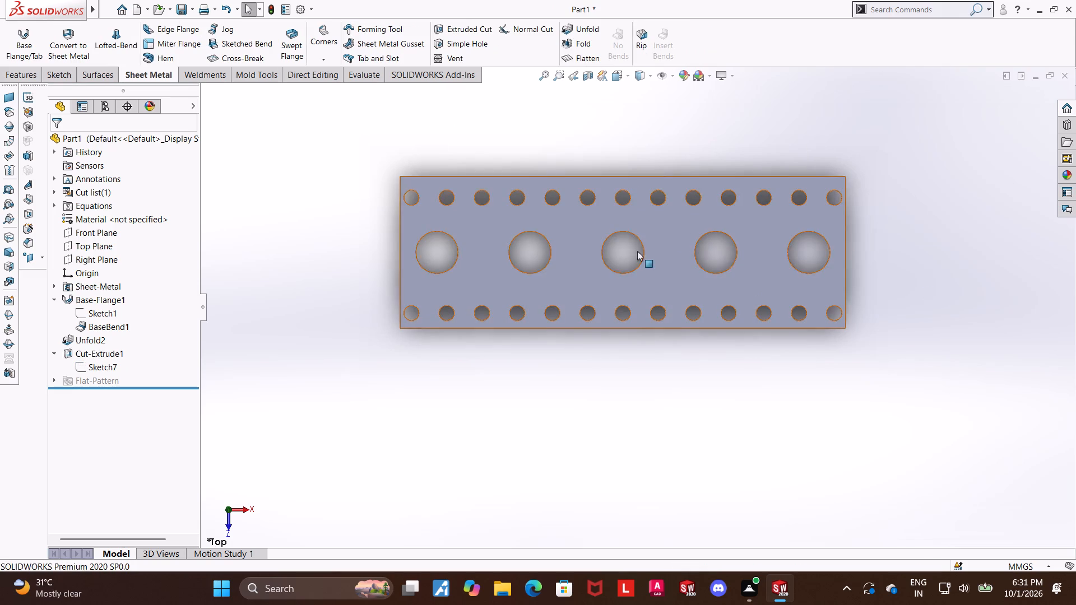
# Fold the perforated sheet back into a cylinder, collecting all bends and keeping the preselected edge fixed.
pyautogui.click(580, 44)
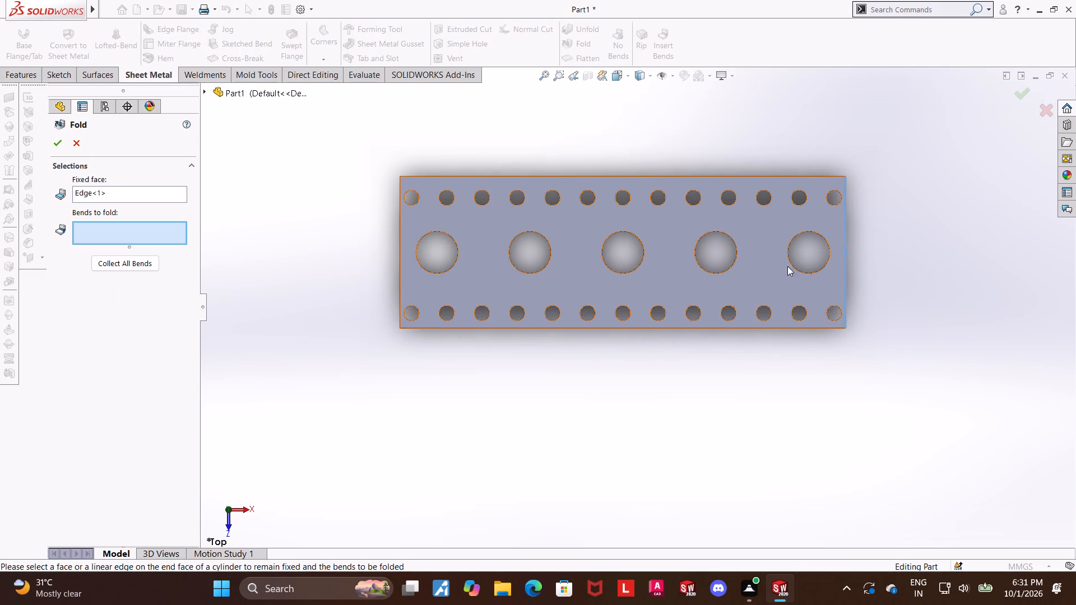
pyautogui.moveTo(920, 276); pyautogui.dragTo(842, 271, button='middle')
pyautogui.click(96, 264)
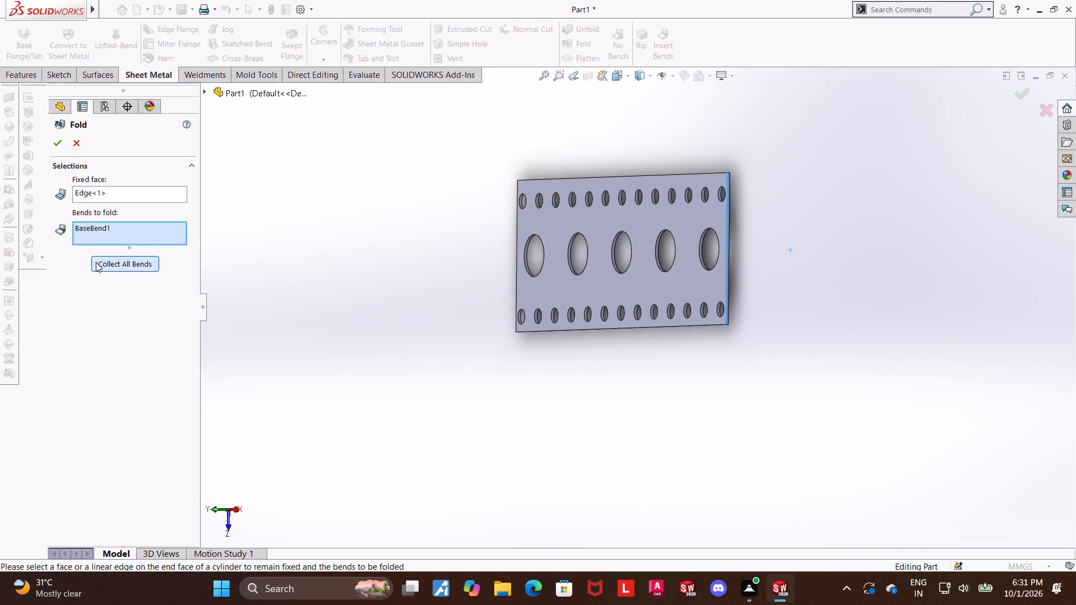
pyautogui.click(66, 141)
pyautogui.moveTo(678, 370); pyautogui.dragTo(740, 333, button='middle')
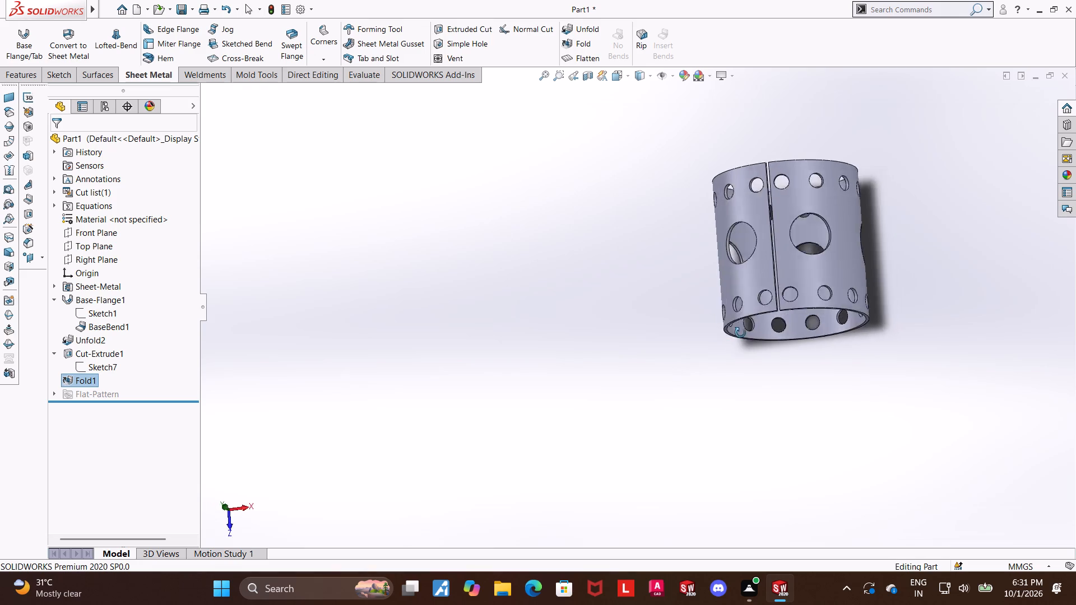
pyautogui.moveTo(740, 333); pyautogui.dragTo(752, 264, button='middle')
pyautogui.scroll(3, 887, 281)
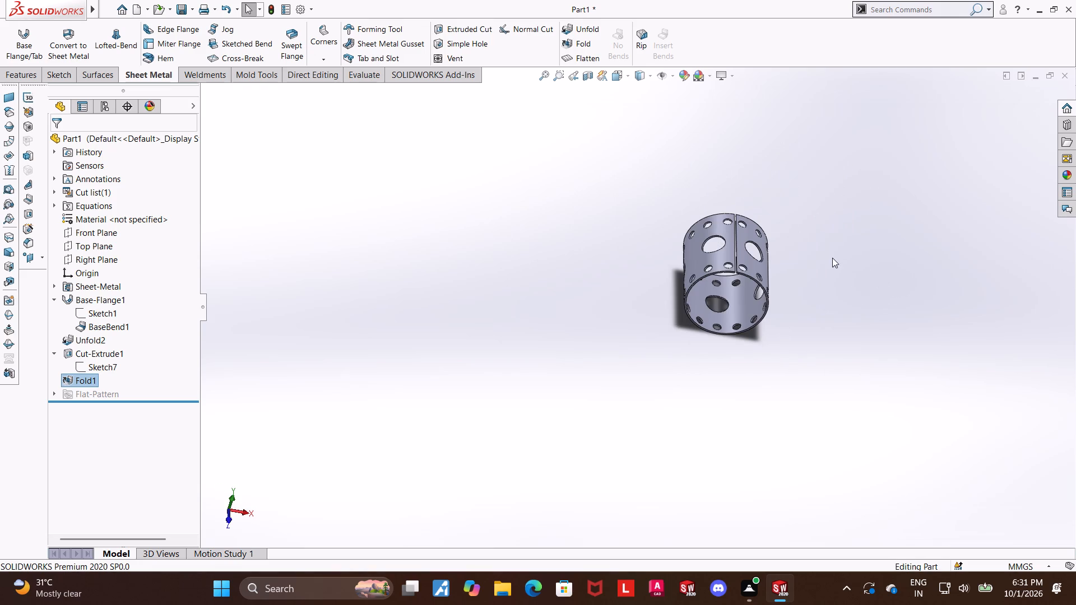
# Show the folded cylinder in isometric view and assign it the Stainless Steel (ferritic) material.
pyautogui.hotkey('ctrl', '7')
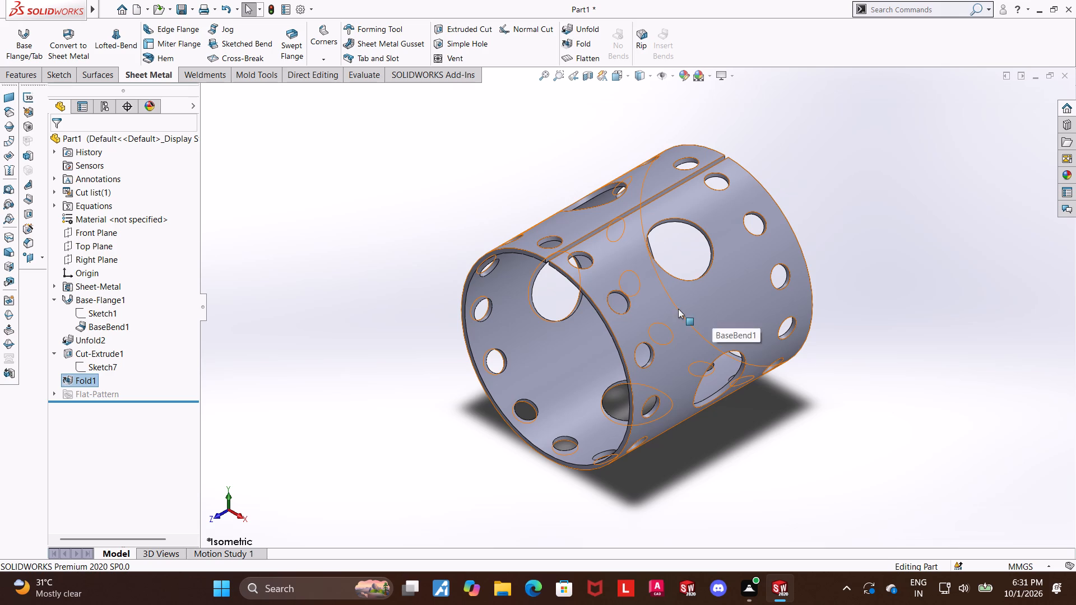
pyautogui.scroll(2, 783, 412)
pyautogui.scroll(-1, 623, 394)
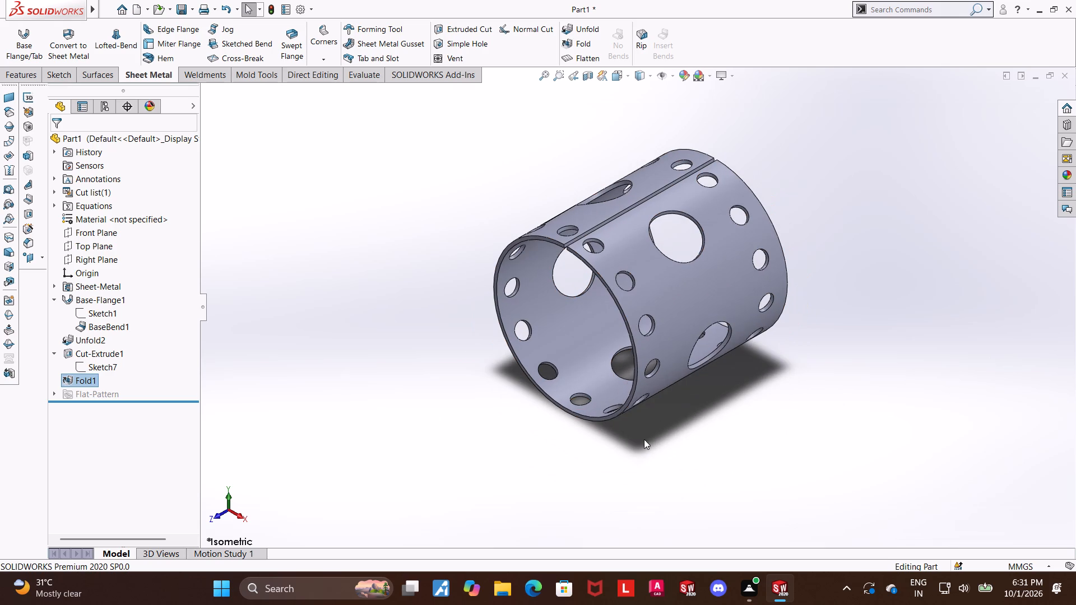
pyautogui.click(752, 398)
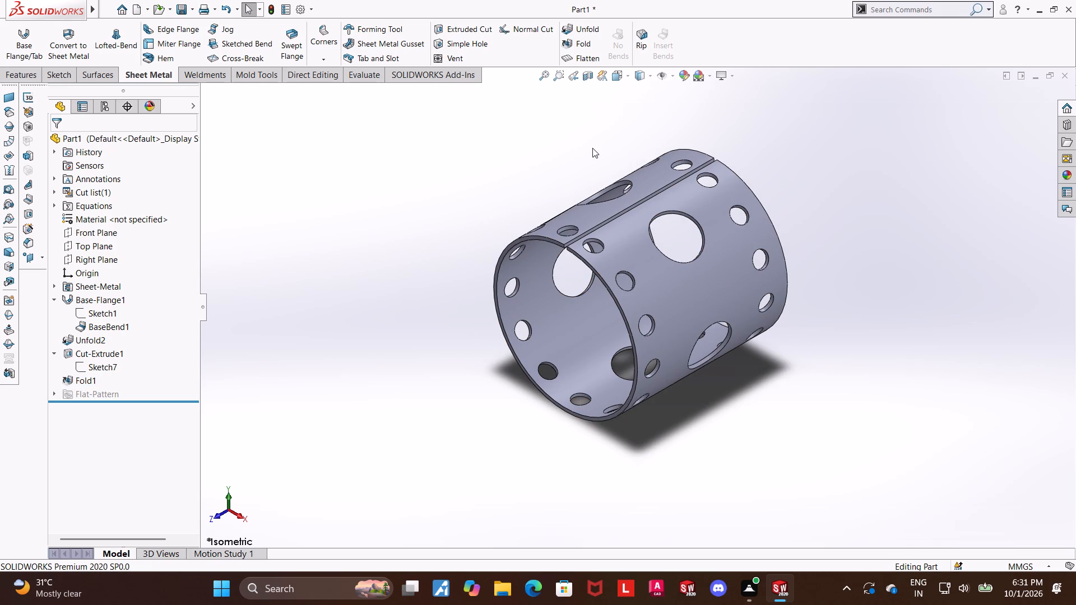
pyautogui.scroll(-2, 592, 148)
pyautogui.scroll(2, 854, 471)
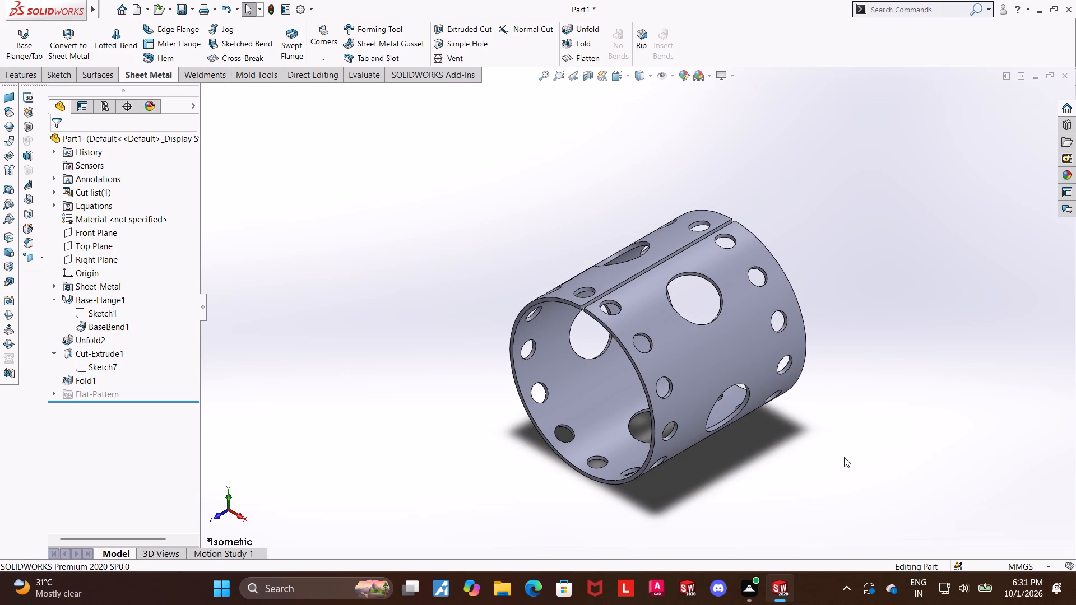
pyautogui.click(126, 227)
pyautogui.click(127, 221)
pyautogui.rightClick(148, 216)
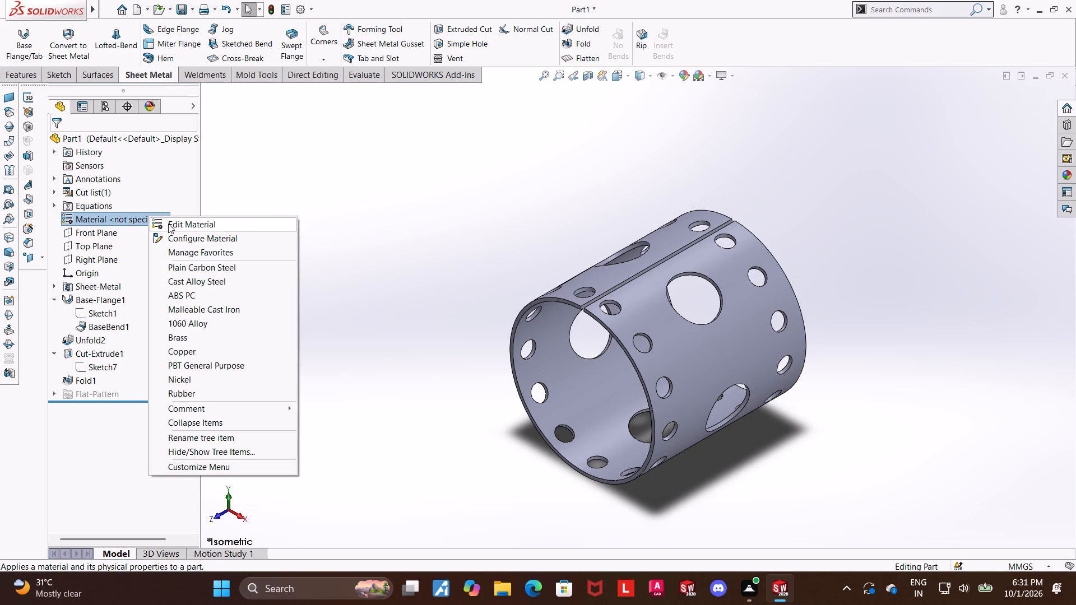
pyautogui.click(168, 224)
pyautogui.scroll(-6, 365, 259)
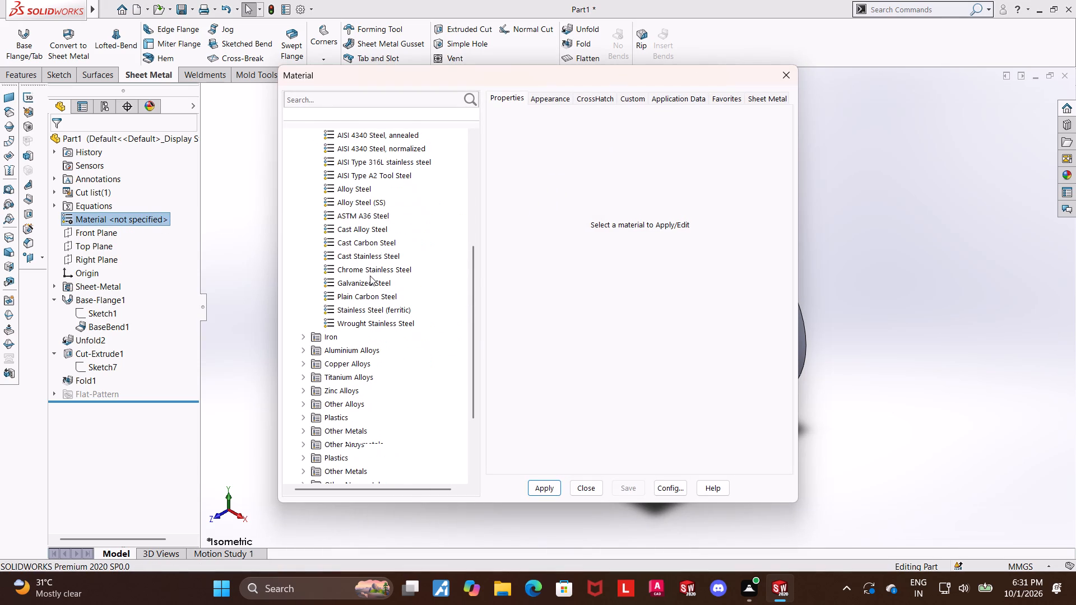
pyautogui.scroll(2, 452, 266)
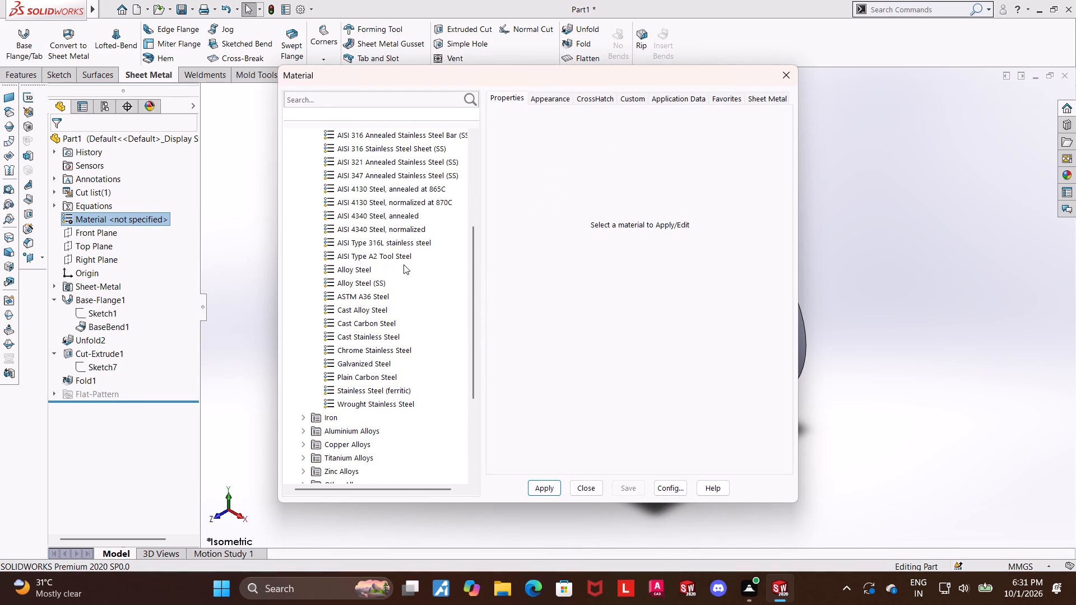
pyautogui.click(360, 390)
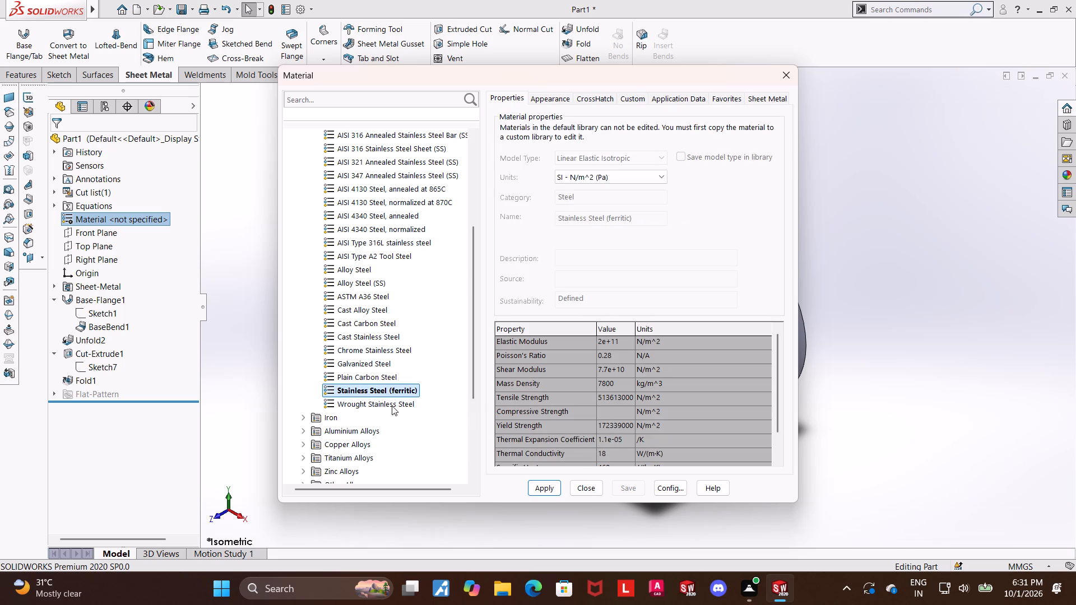
pyautogui.click(550, 488)
pyautogui.click(579, 488)
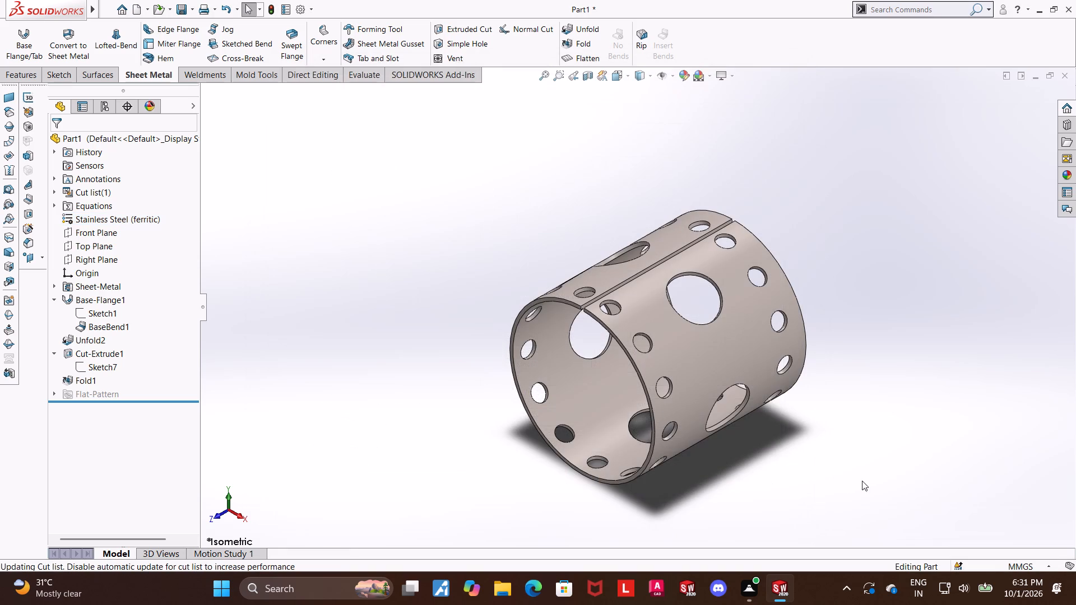
pyautogui.click(862, 481)
# Examine the perforated stainless steel cylinder from several angles, including the seam and the inside wall.
pyautogui.moveTo(753, 469); pyautogui.dragTo(767, 456, button='middle')
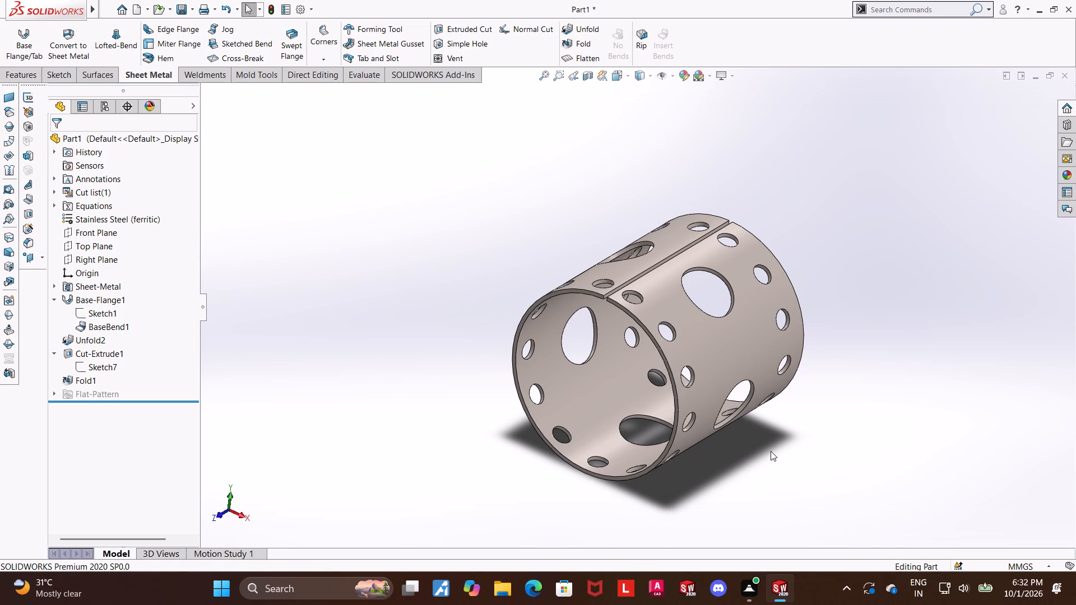
pyautogui.scroll(-1, 801, 384)
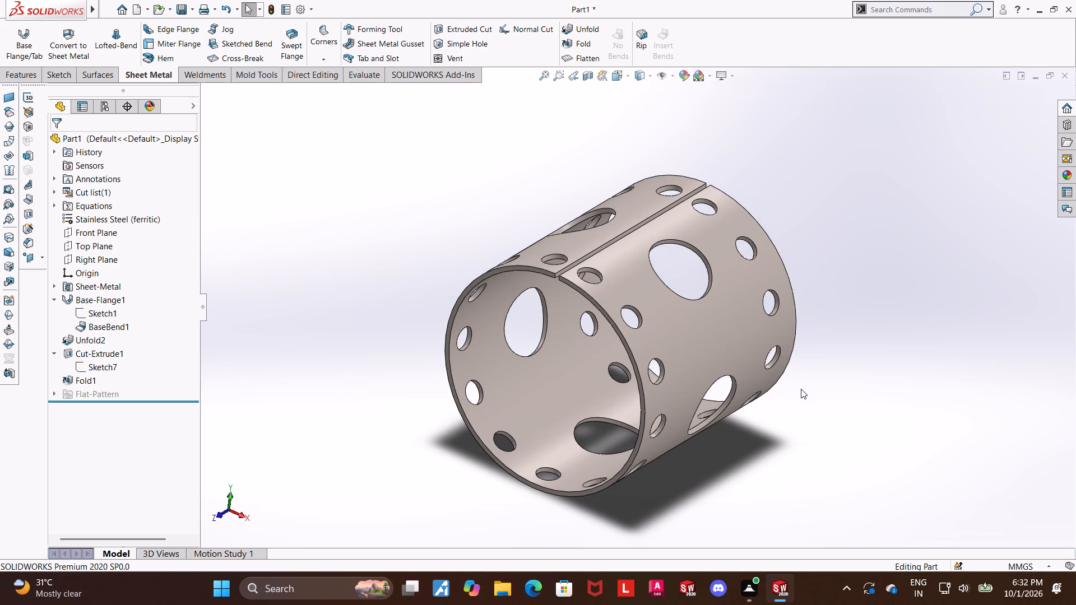
pyautogui.scroll(1, 800, 392)
pyautogui.scroll(1, 768, 440)
pyautogui.moveTo(766, 450); pyautogui.dragTo(769, 449, button='middle')
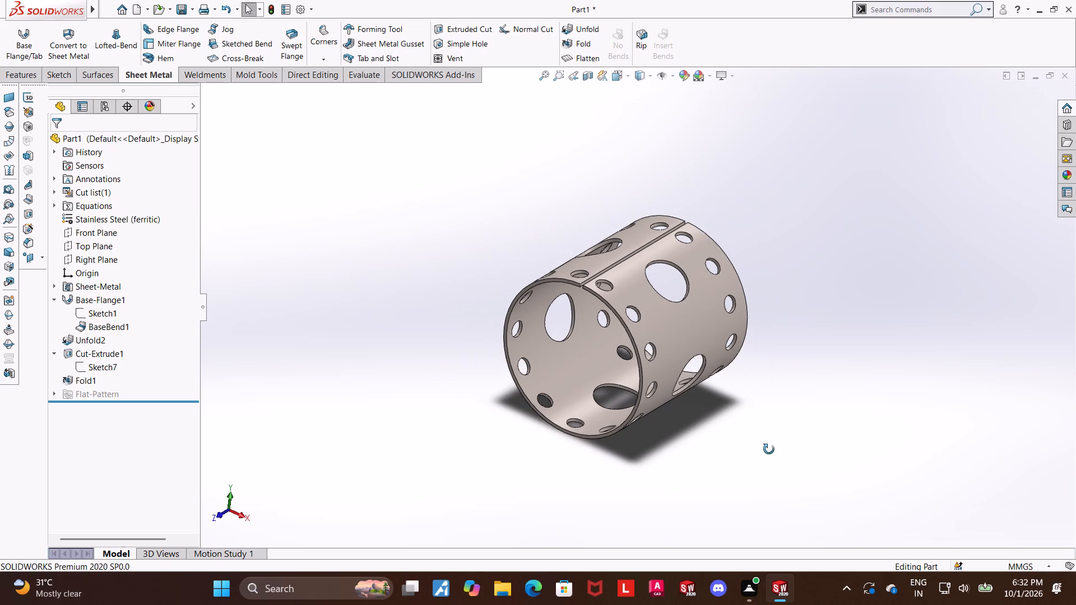
pyautogui.moveTo(769, 449); pyautogui.dragTo(783, 439, button='middle')
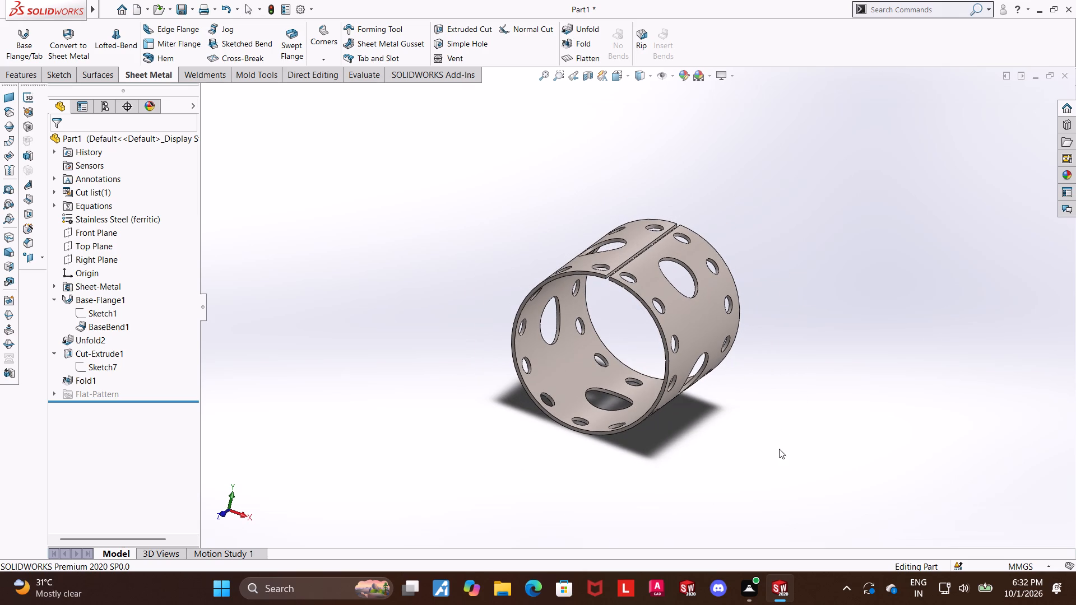
pyautogui.moveTo(744, 465); pyautogui.dragTo(767, 398, button='middle')
pyautogui.moveTo(740, 360); pyautogui.dragTo(786, 320, button='middle')
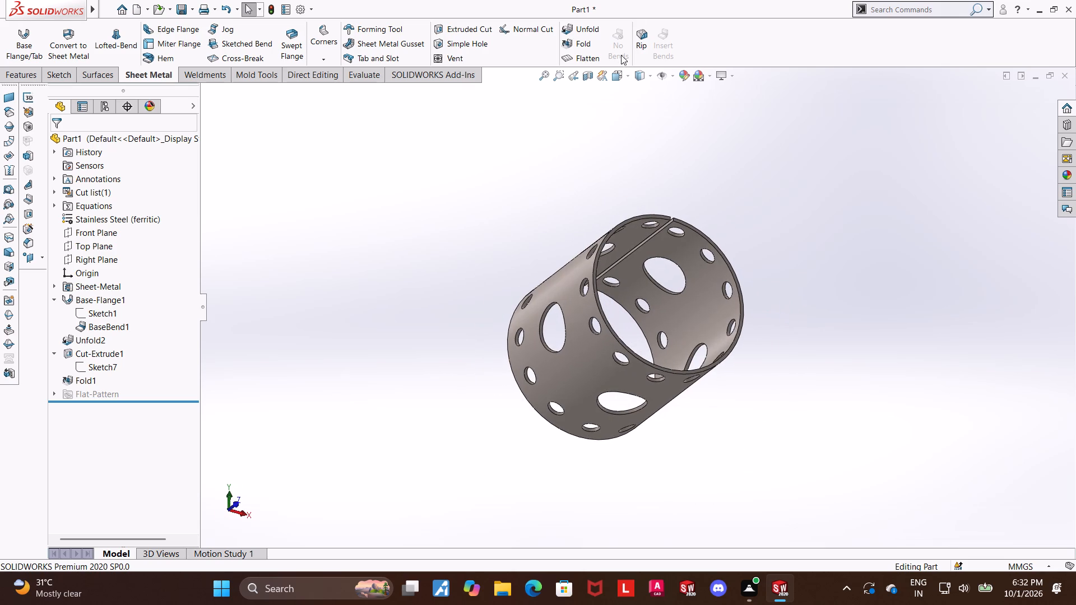
# From the front view, examine the base flange sketch's dimensions and which side of its arc the sheet thickness lies on.
pyautogui.click(620, 72)
pyautogui.click(529, 360)
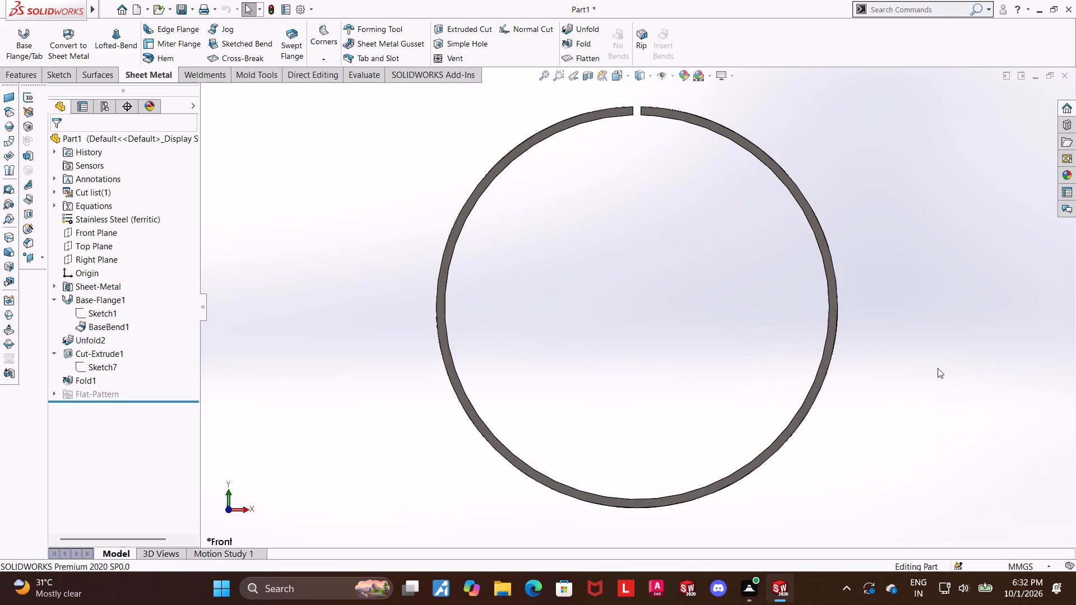
pyautogui.scroll(4, 938, 368)
pyautogui.click(935, 368)
pyautogui.click(80, 317)
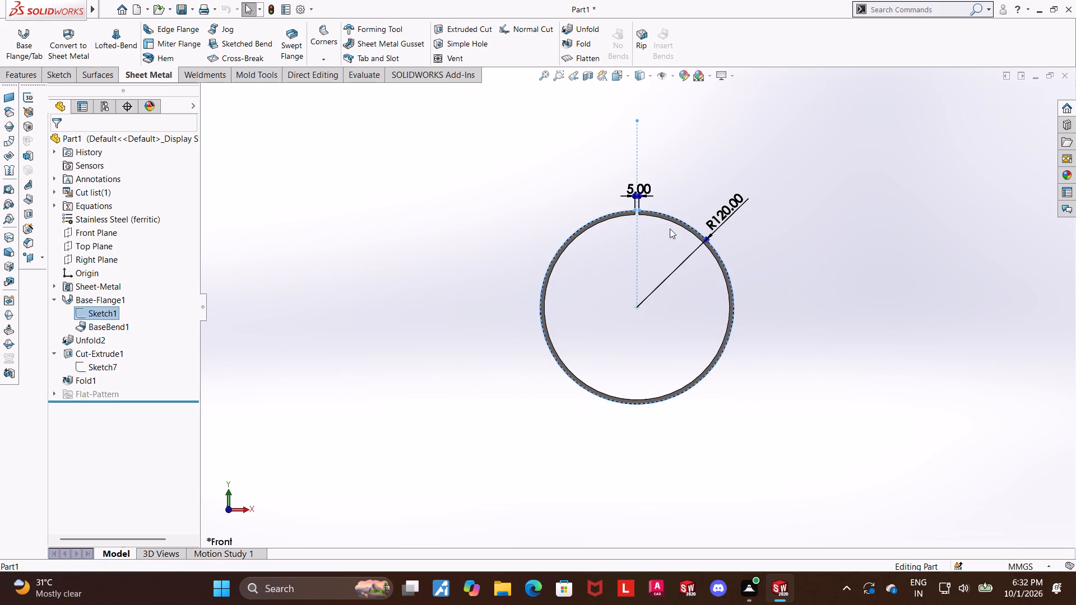
pyautogui.scroll(-2, 660, 193)
pyautogui.click(771, 274)
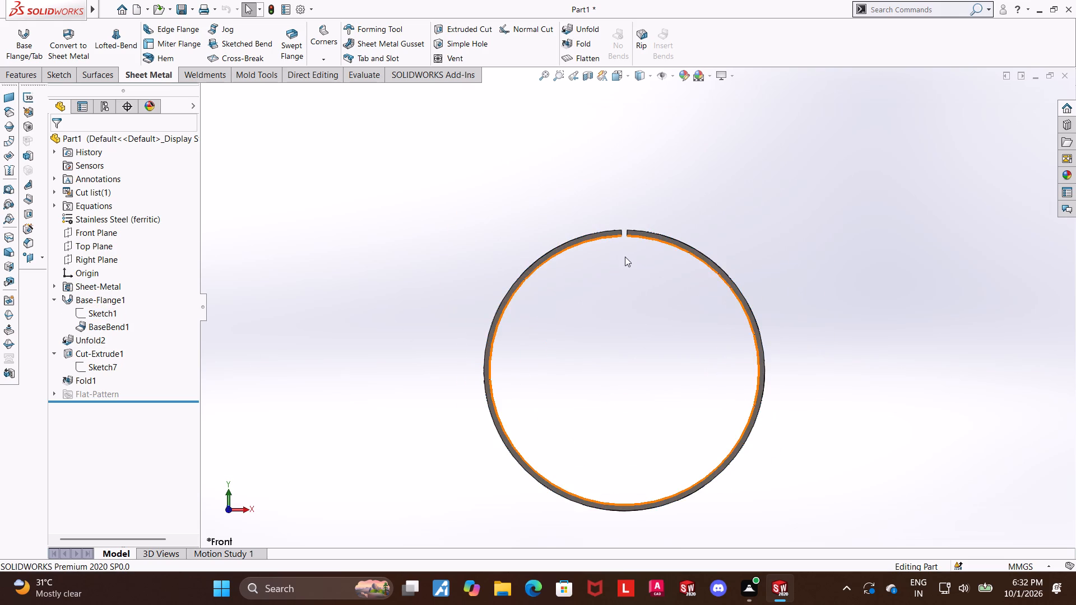
pyautogui.scroll(-2, 625, 257)
pyautogui.click(98, 317)
pyautogui.scroll(4, 869, 351)
pyautogui.click(863, 364)
pyautogui.click(105, 310)
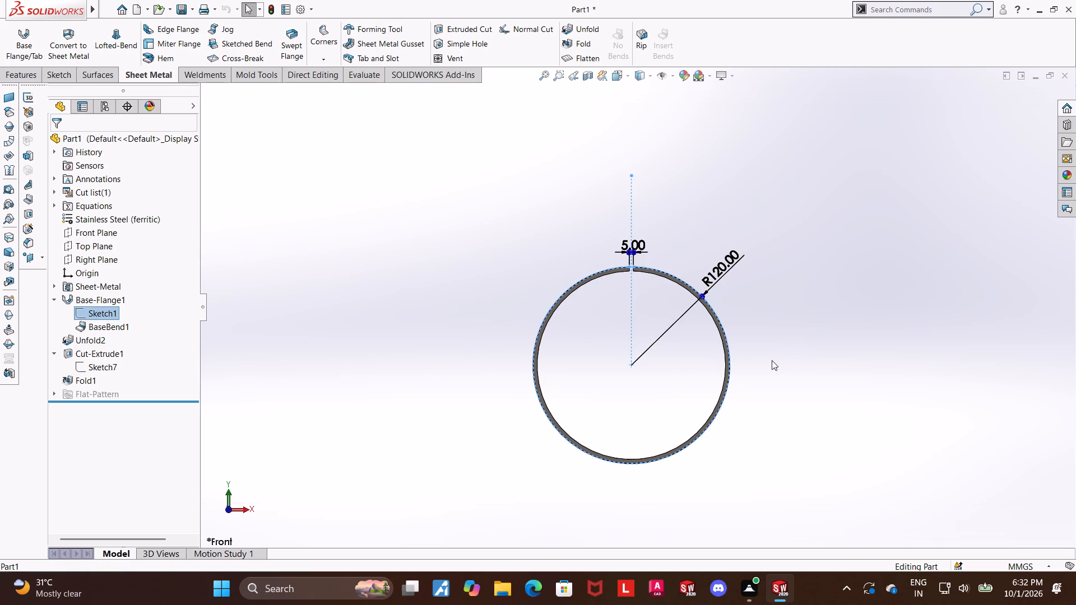
pyautogui.scroll(-2, 604, 338)
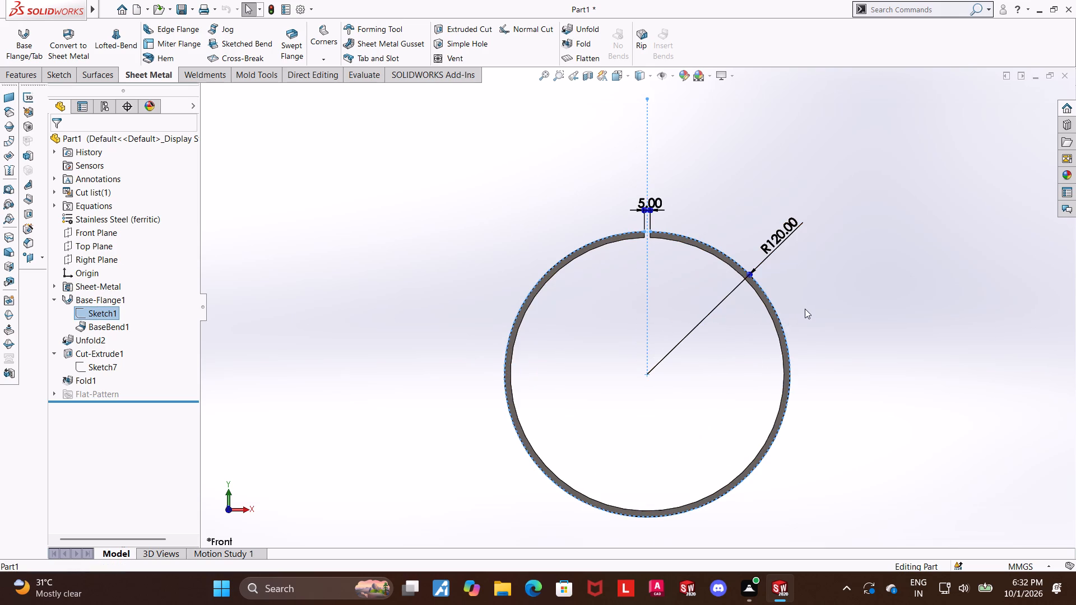
pyautogui.click(207, 315)
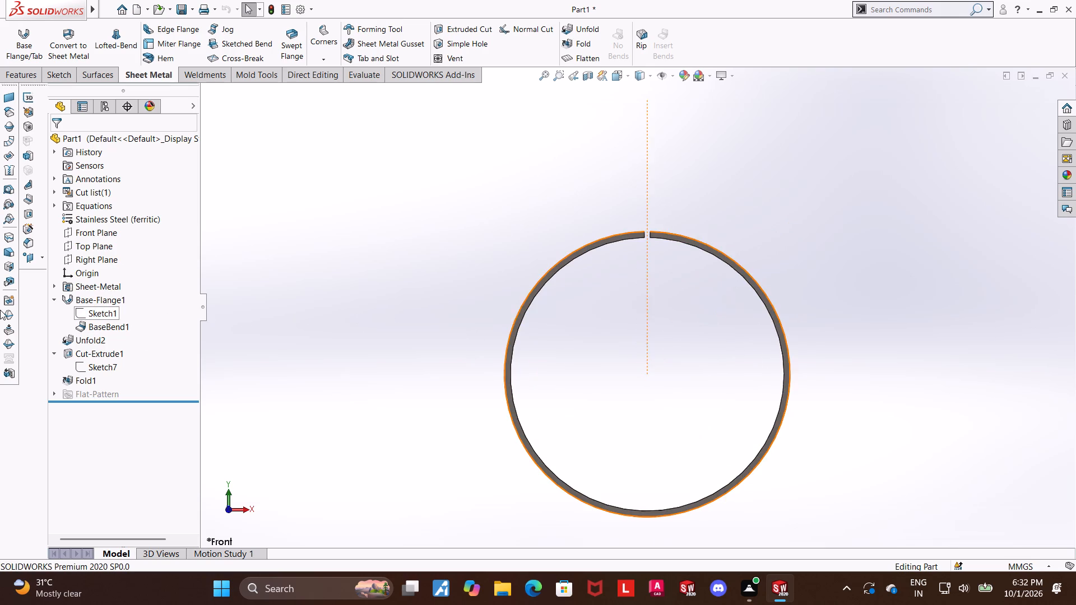
# Edit the base flange to reverse its thickness direction so the material lies outside the sketched arc.
pyautogui.click(94, 296)
pyautogui.click(106, 259)
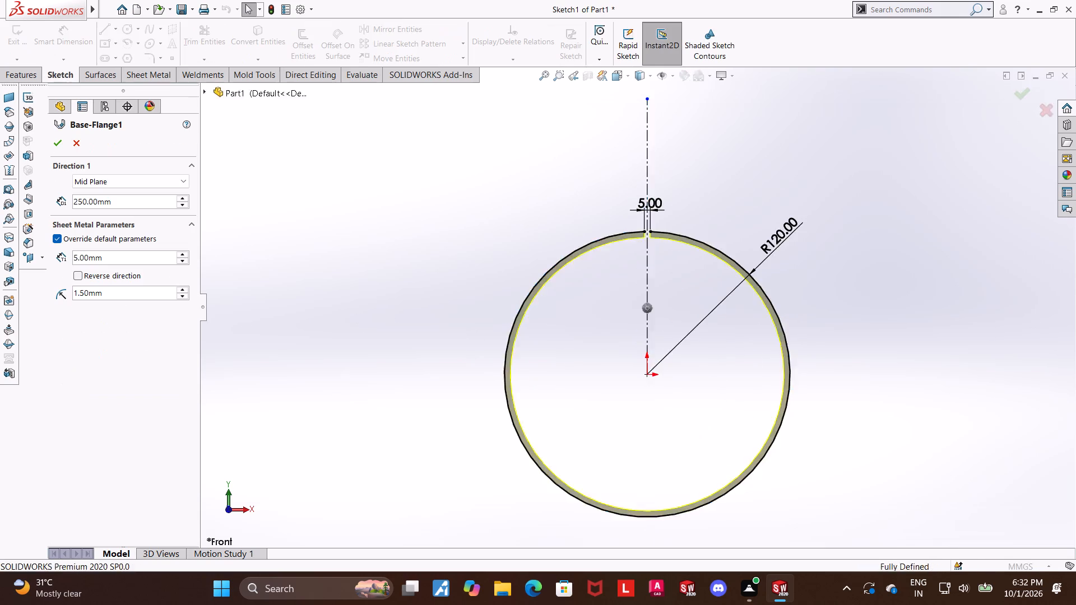
pyautogui.click(80, 274)
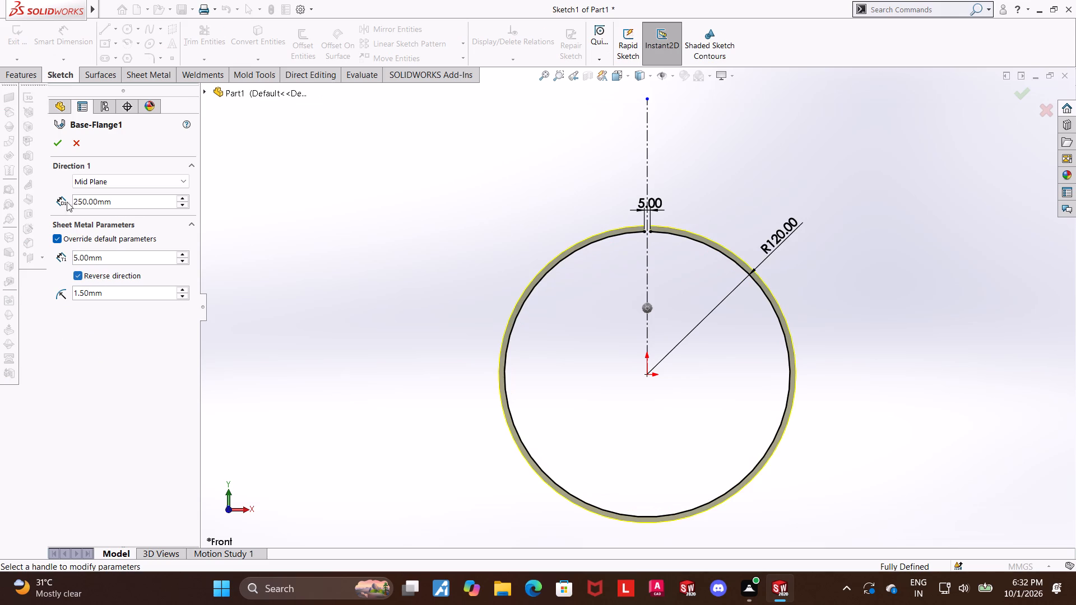
pyautogui.click(62, 142)
pyautogui.click(917, 260)
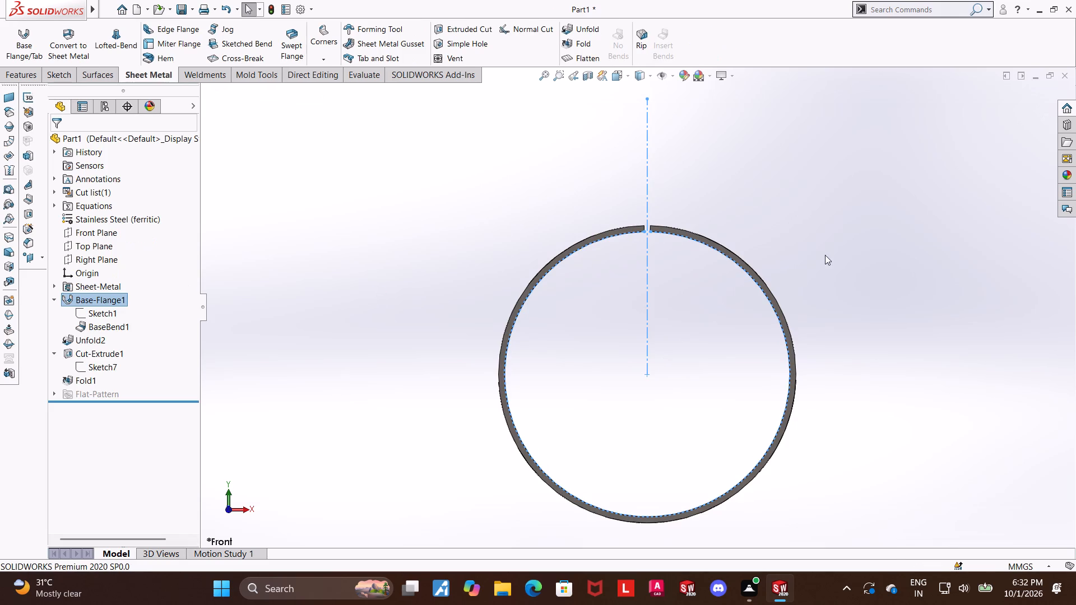
# Flatten the perforated cylinder into its flat pattern and show the whole sheet from the top view.
pyautogui.moveTo(827, 250); pyautogui.dragTo(827, 365, button='middle')
pyautogui.scroll(2, 827, 361)
pyautogui.moveTo(806, 301); pyautogui.dragTo(808, 357, button='middle')
pyautogui.moveTo(803, 385); pyautogui.dragTo(804, 394, button='middle')
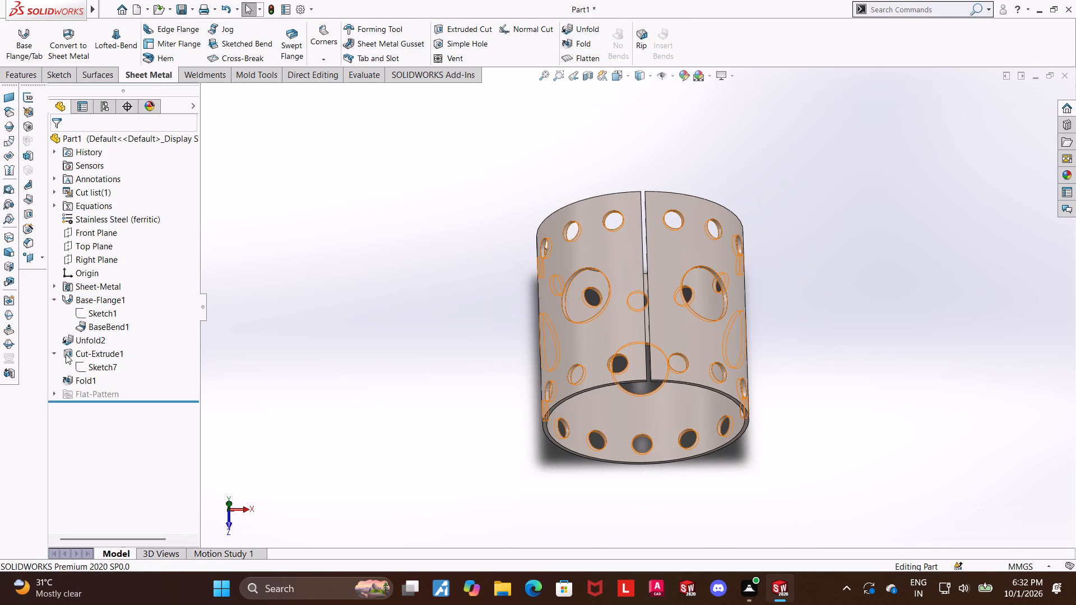
pyautogui.click(57, 348)
pyautogui.click(591, 55)
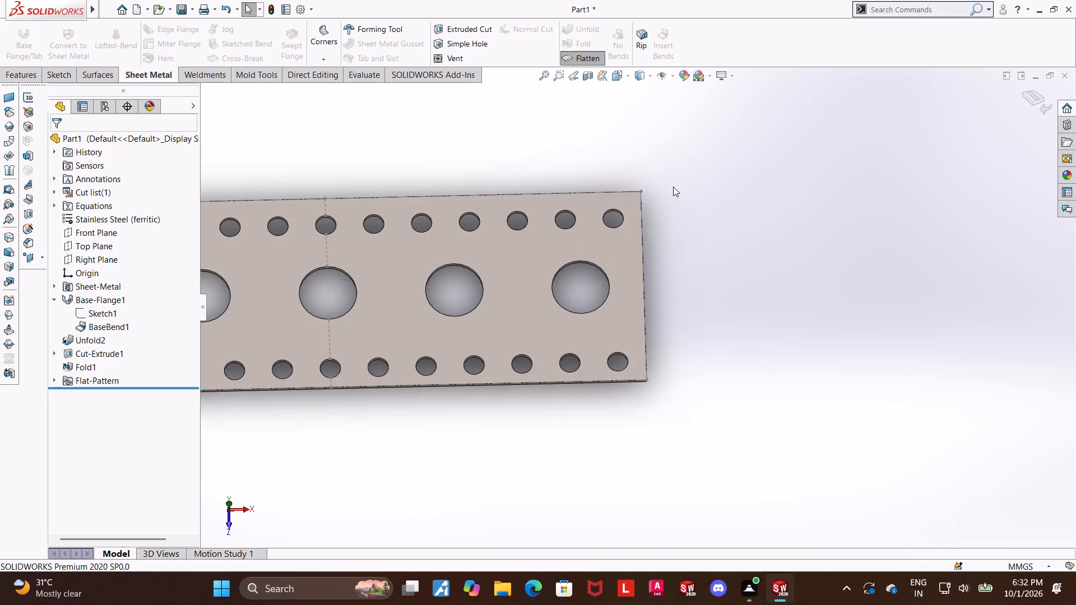
pyautogui.scroll(5, 710, 295)
pyautogui.click(616, 73)
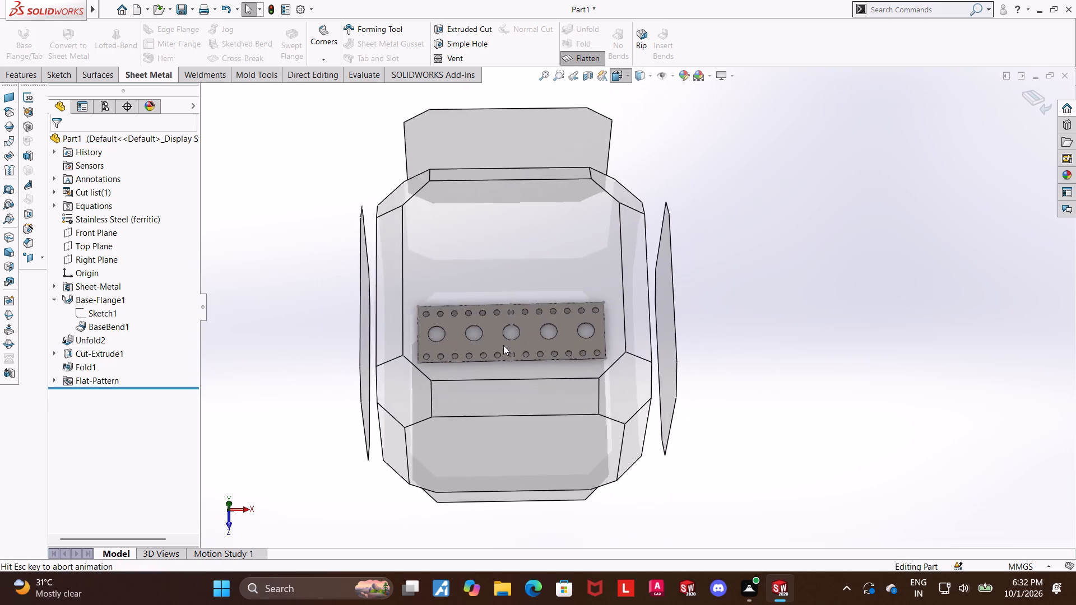
pyautogui.click(509, 328)
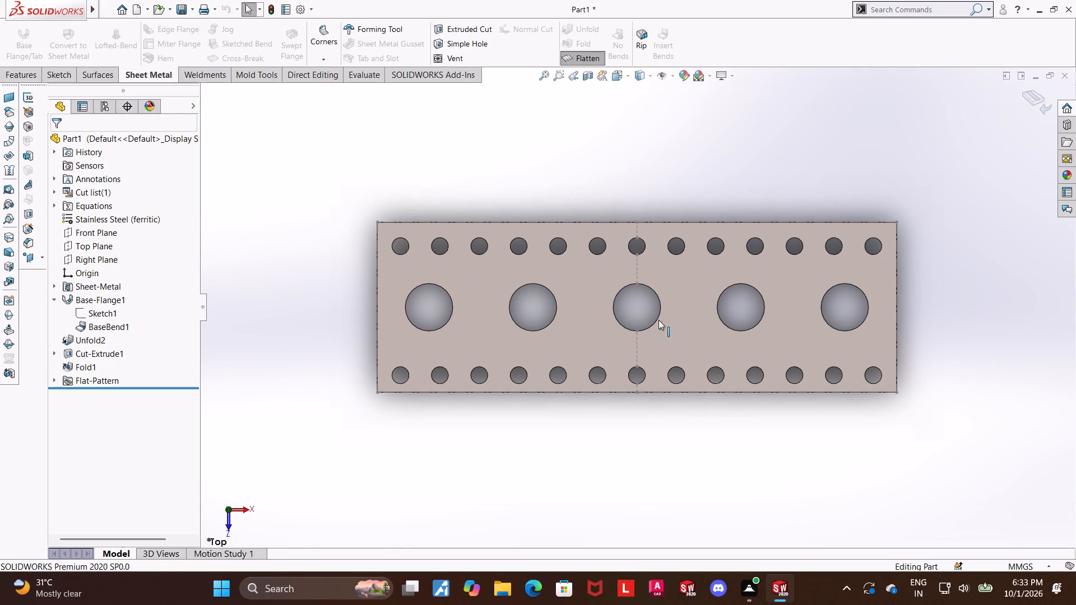
pyautogui.scroll(-1, 702, 456)
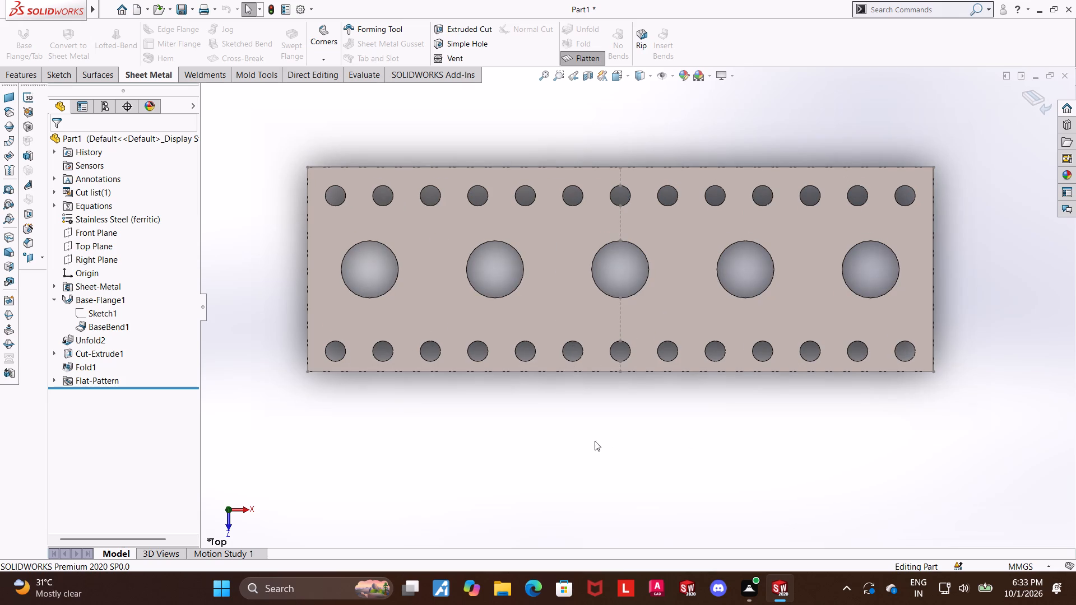
pyautogui.scroll(1, 574, 427)
pyautogui.scroll(-1, 598, 348)
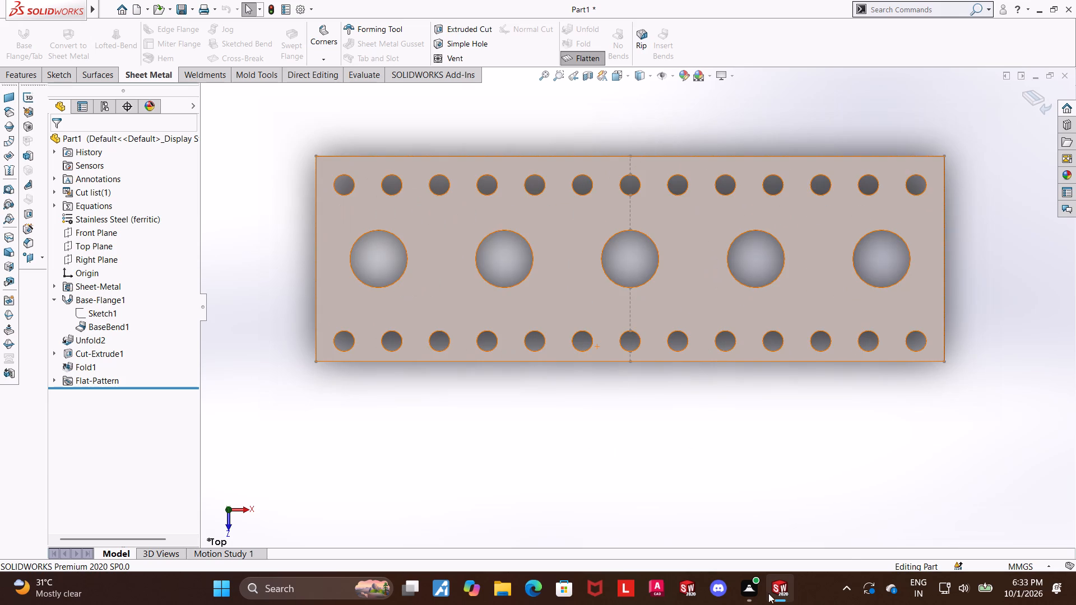
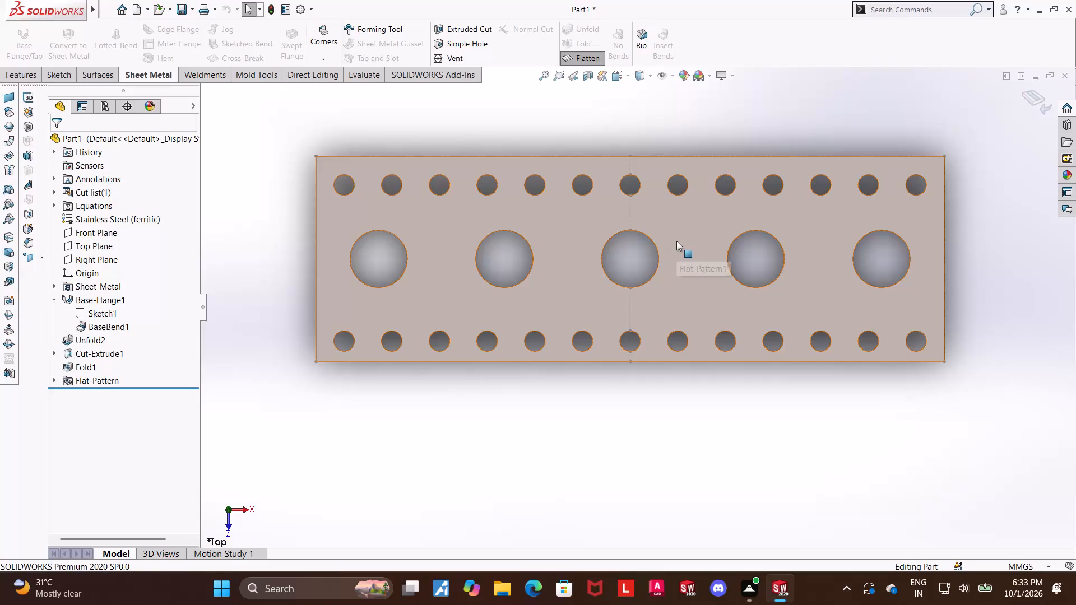
# Start a DXF/DWG export of the flat pattern, saved in Downloads as a DWG named "perforated sheet metal sleeve".
pyautogui.scroll(-1, 676, 238)
pyautogui.rightClick(682, 213)
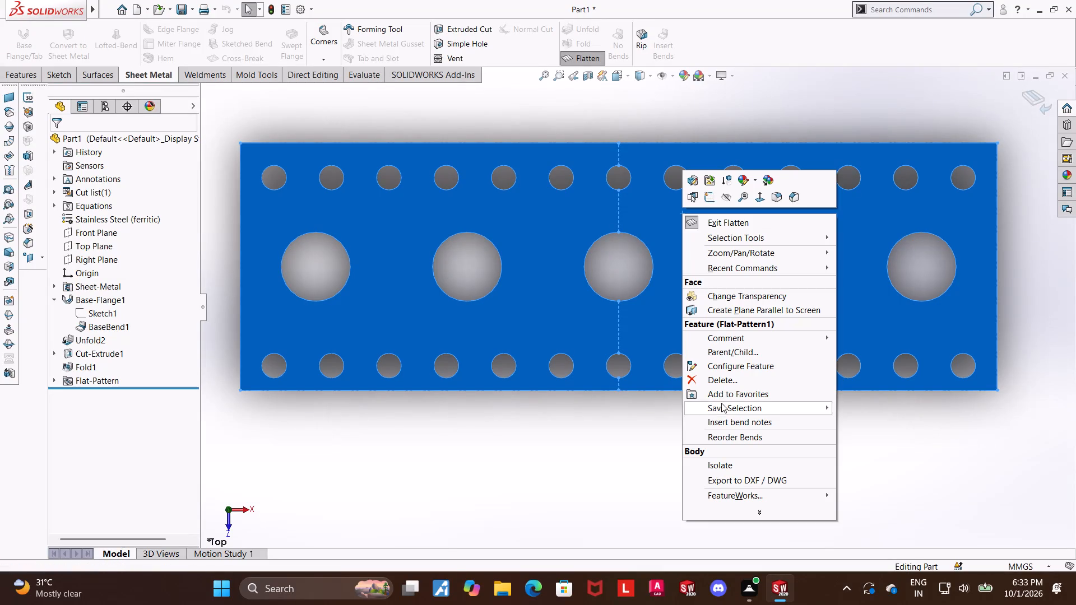
pyautogui.click(737, 473)
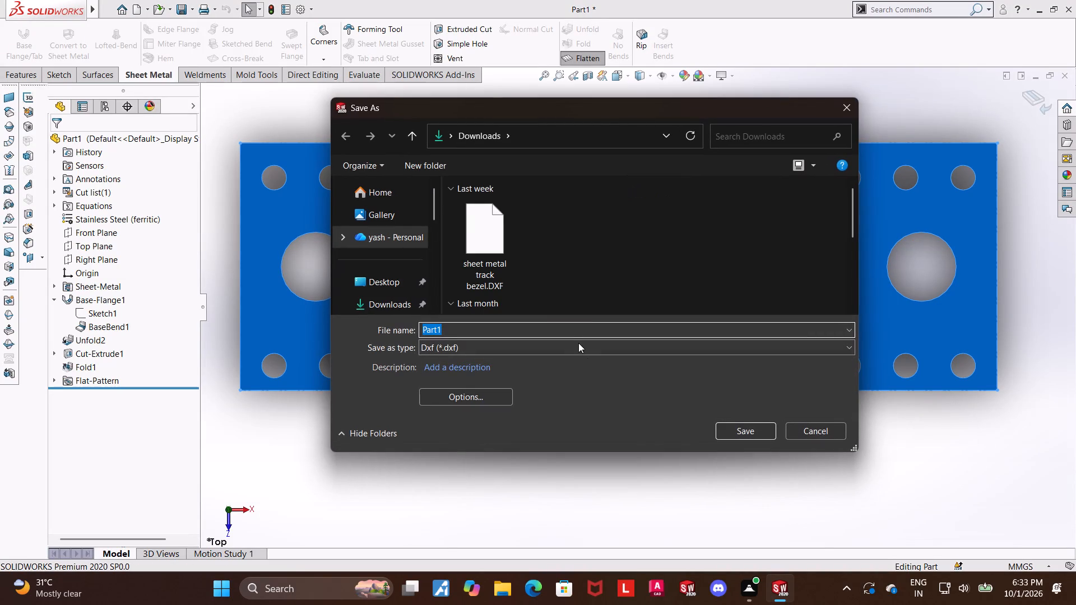
pyautogui.write('perforated hs')
pyautogui.press('BackSpace')
pyautogui.press('BackSpace')
pyautogui.write('sheet metal sleeve')
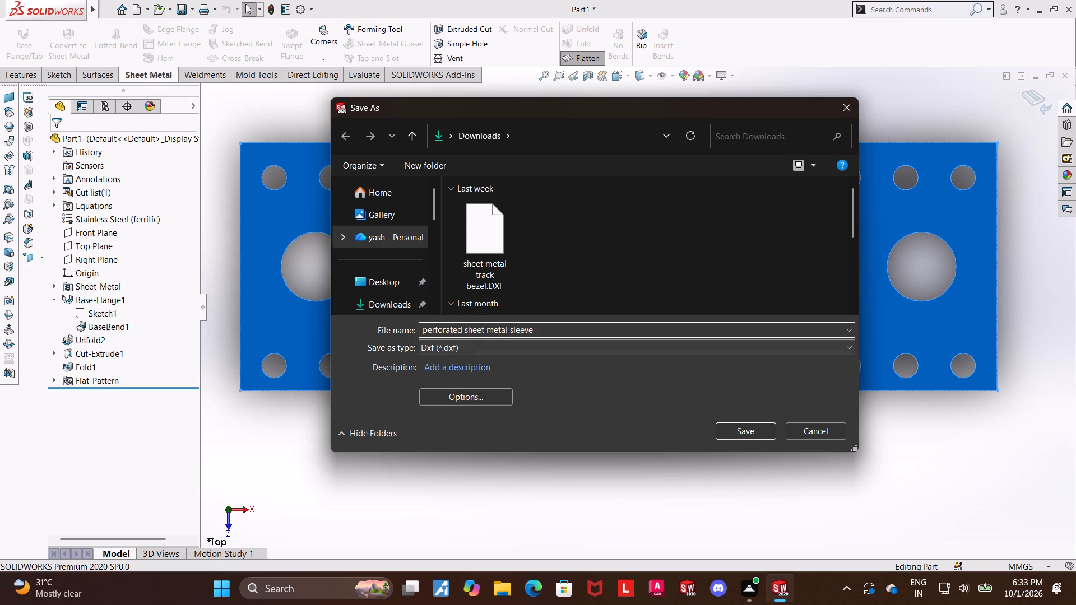
pyautogui.click(467, 348)
pyautogui.click(475, 380)
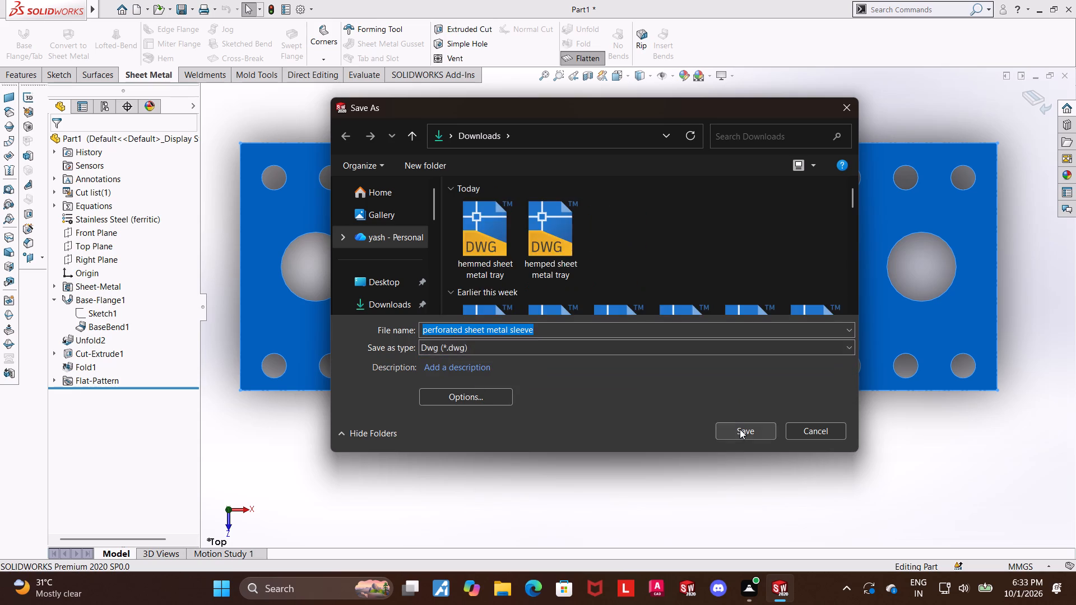
pyautogui.click(740, 429)
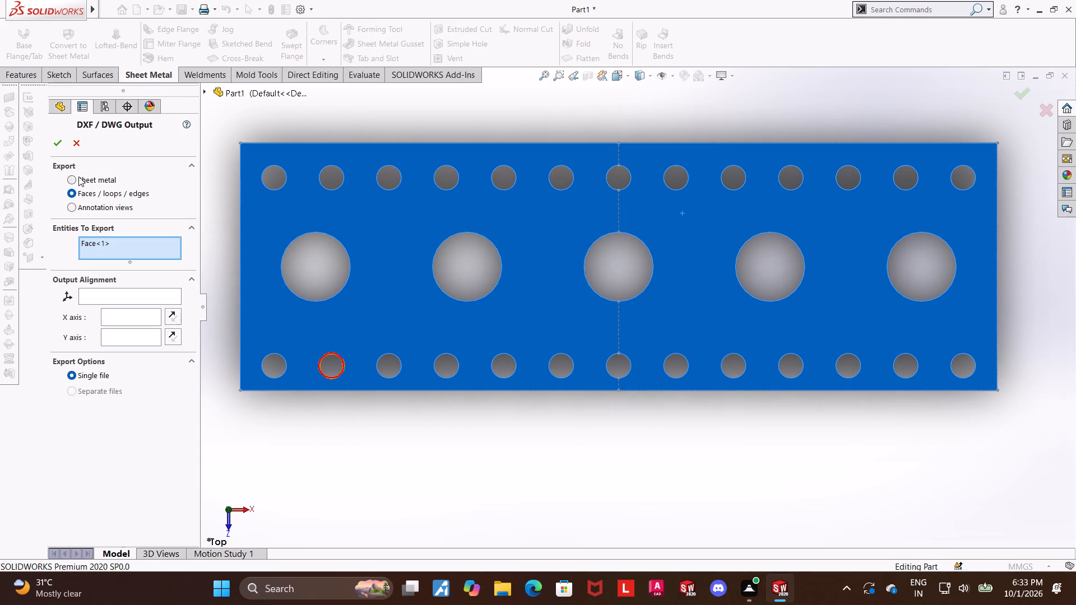
# Export the DWG as sheet metal with geometry, hidden edges, bend lines, sketches and bounding box included, and save the cleanup preview.
pyautogui.click(73, 179)
pyautogui.click(78, 253)
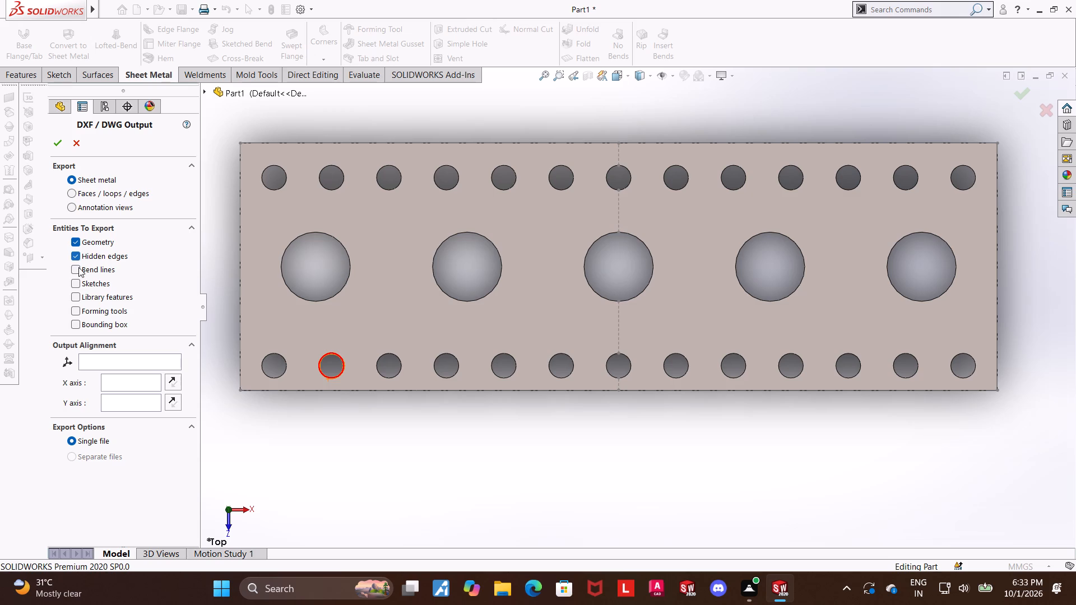
pyautogui.click(78, 267)
pyautogui.click(75, 282)
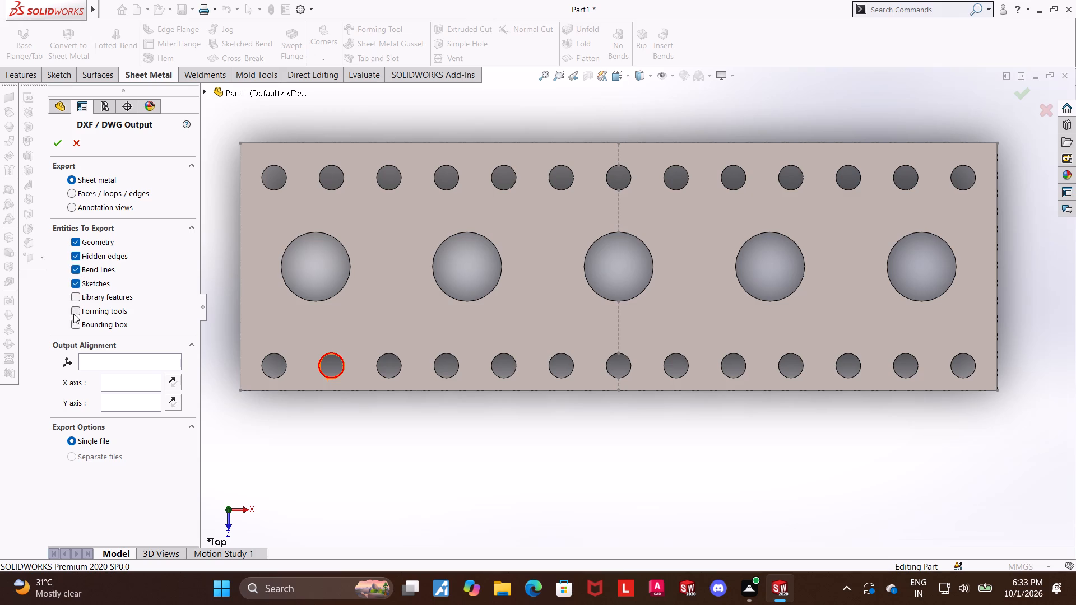
pyautogui.click(74, 322)
pyautogui.click(55, 143)
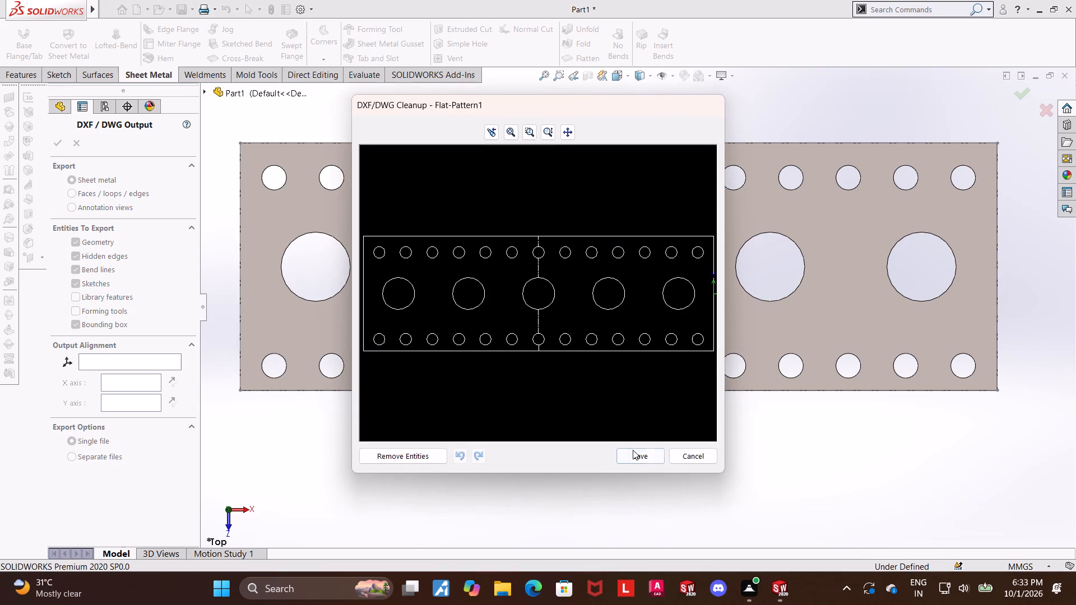
pyautogui.click(634, 452)
# Exit the flattened state to return the sheet to its rolled cylinder and show it in isometric view.
pyautogui.scroll(3, 576, 393)
pyautogui.scroll(-3, 604, 332)
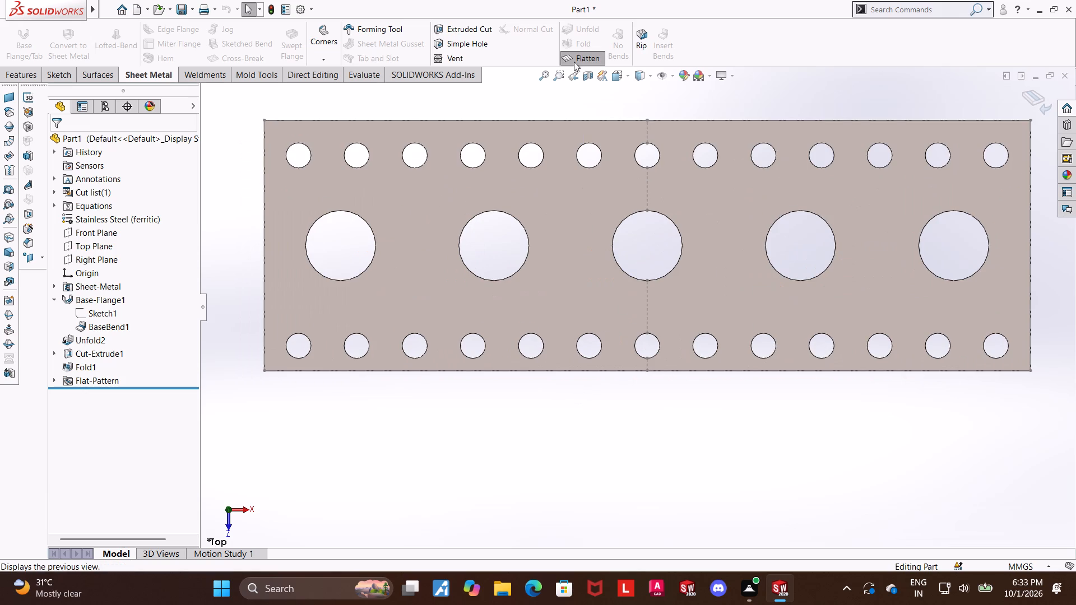
pyautogui.click(579, 53)
pyautogui.hotkey('ctrl', '7')
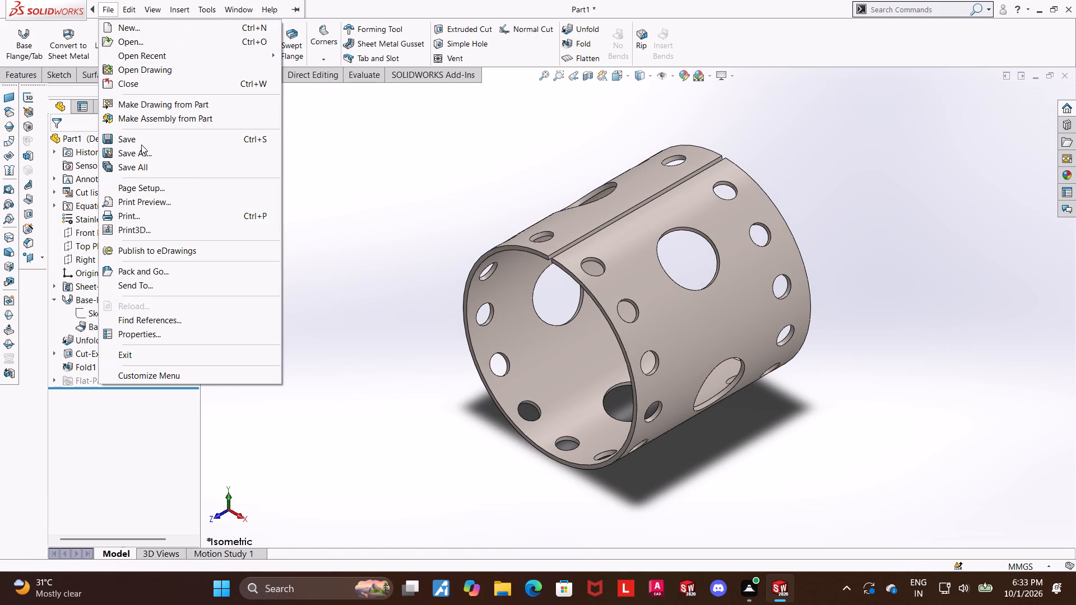
# Save the rolled part in Downloads as a SOLIDWORKS part named "perforated sheeet metal sleeve".
pyautogui.click(141, 145)
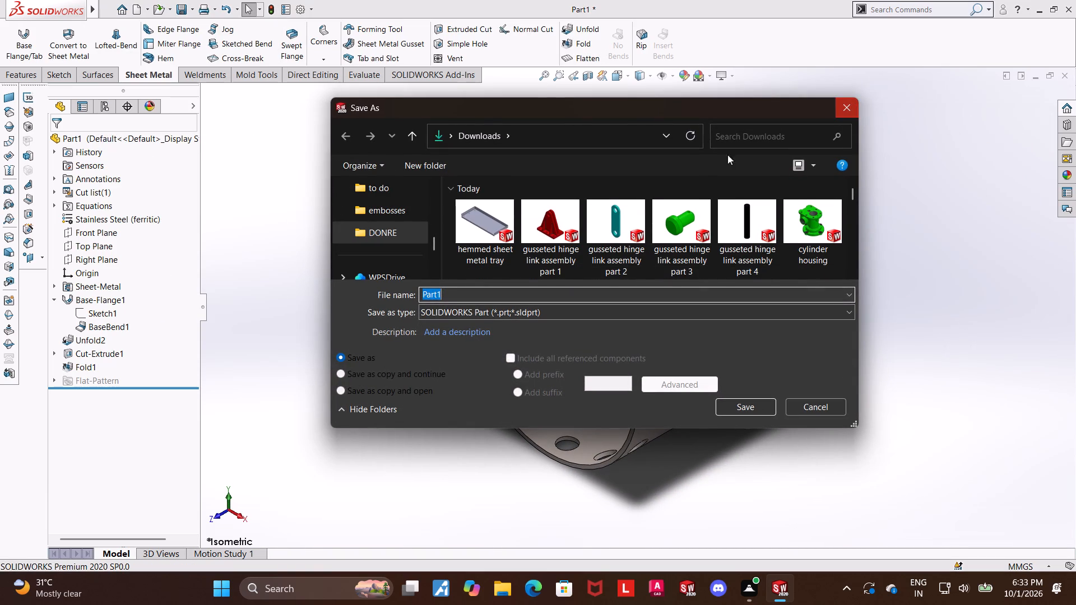
pyautogui.write('perforated hseet met')
pyautogui.press('BackSpace')
pyautogui.press('BackSpace')
pyautogui.press('BackSpace')
pyautogui.press('BackSpace')
pyautogui.press('BackSpace')
pyautogui.press('BackSpace')
pyautogui.press('BackSpace')
pyautogui.press('BackSpace')
pyautogui.press('BackSpace')
pyautogui.write('sheeet metal sleeve')
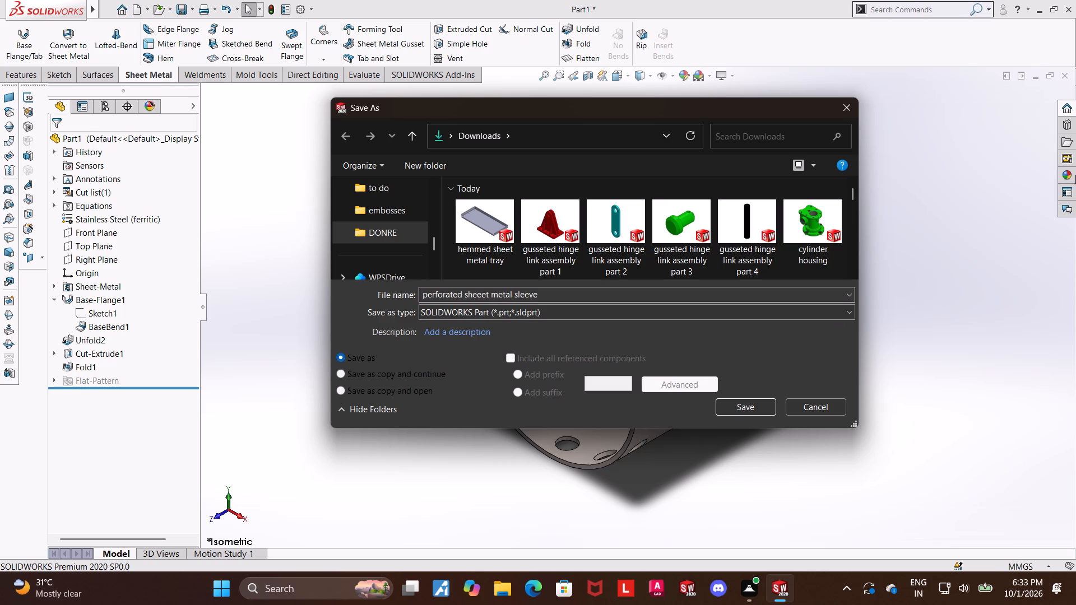
pyautogui.click(763, 397)
pyautogui.click(763, 413)
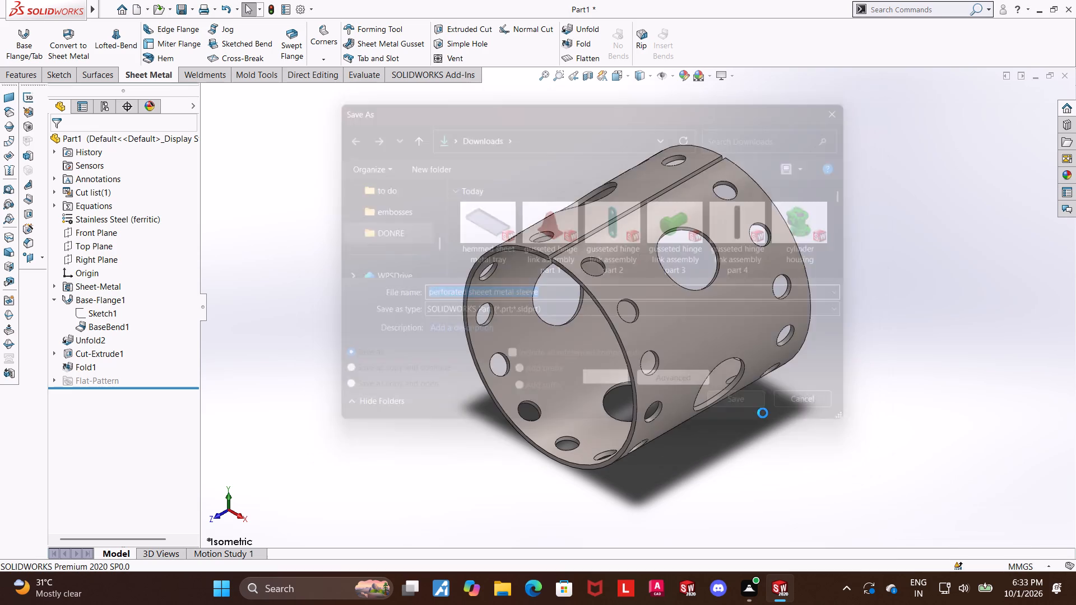
# Save a PDF copy of the rolled sleeve's isometric view in Downloads under the part's existing name.
pyautogui.scroll(-1, 767, 412)
pyautogui.scroll(2, 764, 403)
pyautogui.scroll(-1, 634, 147)
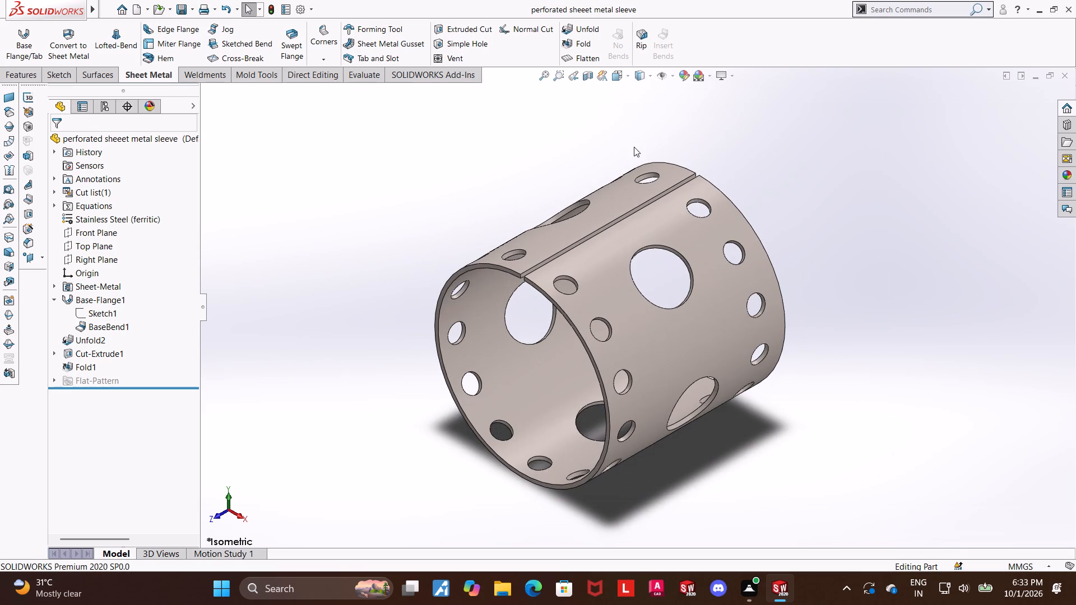
pyautogui.click(192, 11)
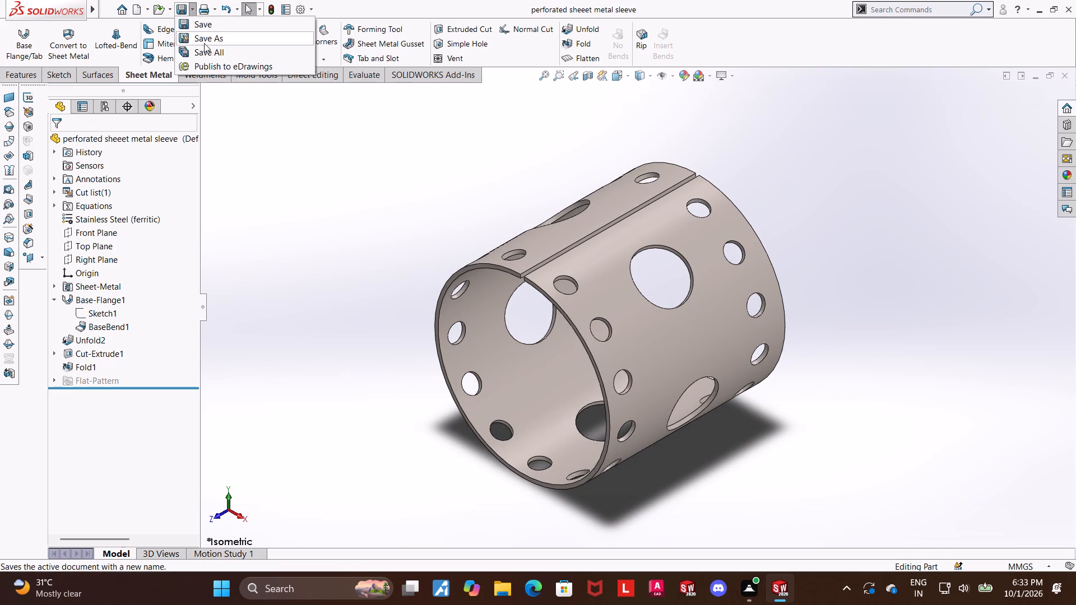
pyautogui.click(205, 38)
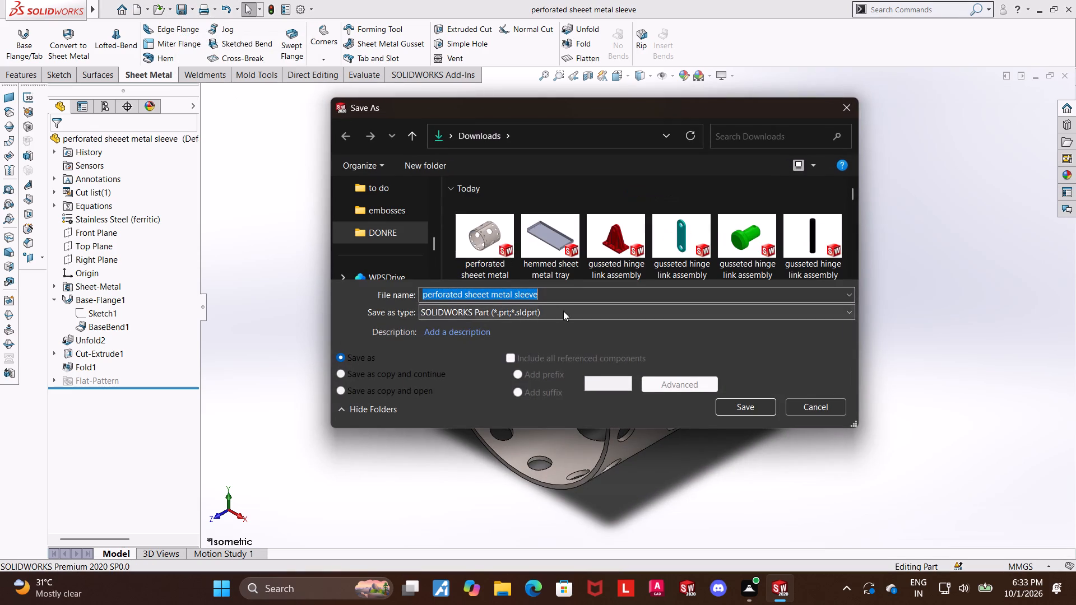
pyautogui.click(563, 311)
pyautogui.click(576, 85)
pyautogui.click(736, 424)
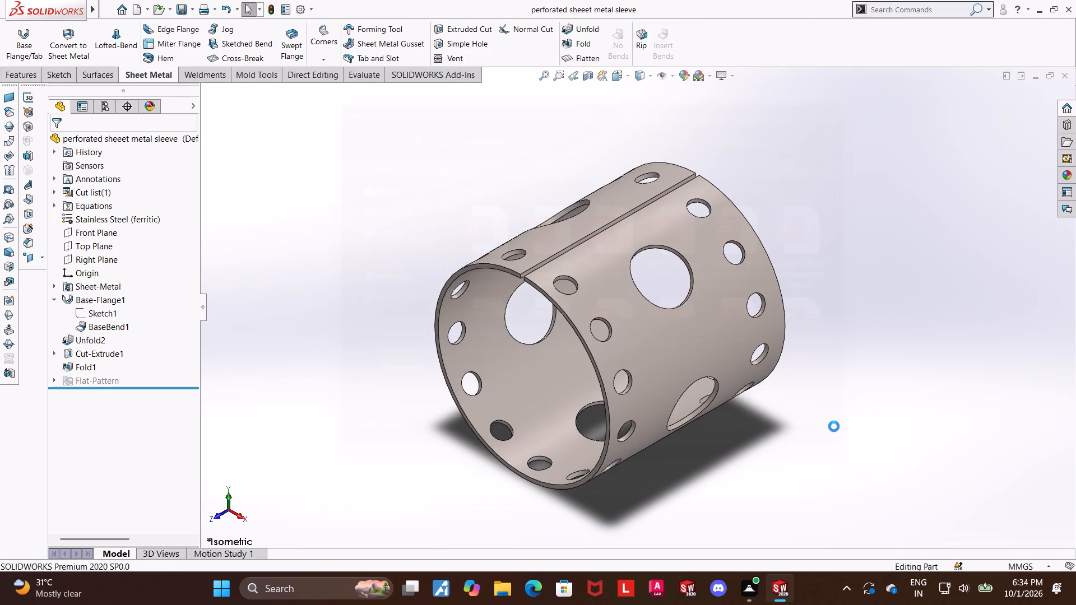
# Flatten the perforated sleeve again and orient its flat pattern to the top view.
pyautogui.scroll(-1, 709, 477)
pyautogui.scroll(1, 708, 473)
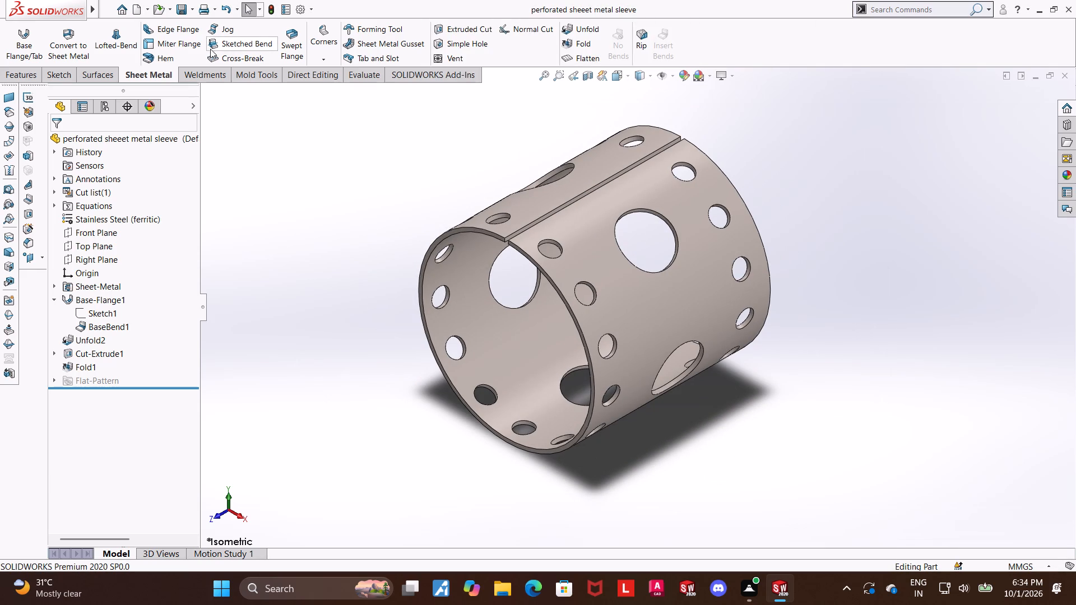
pyautogui.click(583, 63)
pyautogui.click(616, 76)
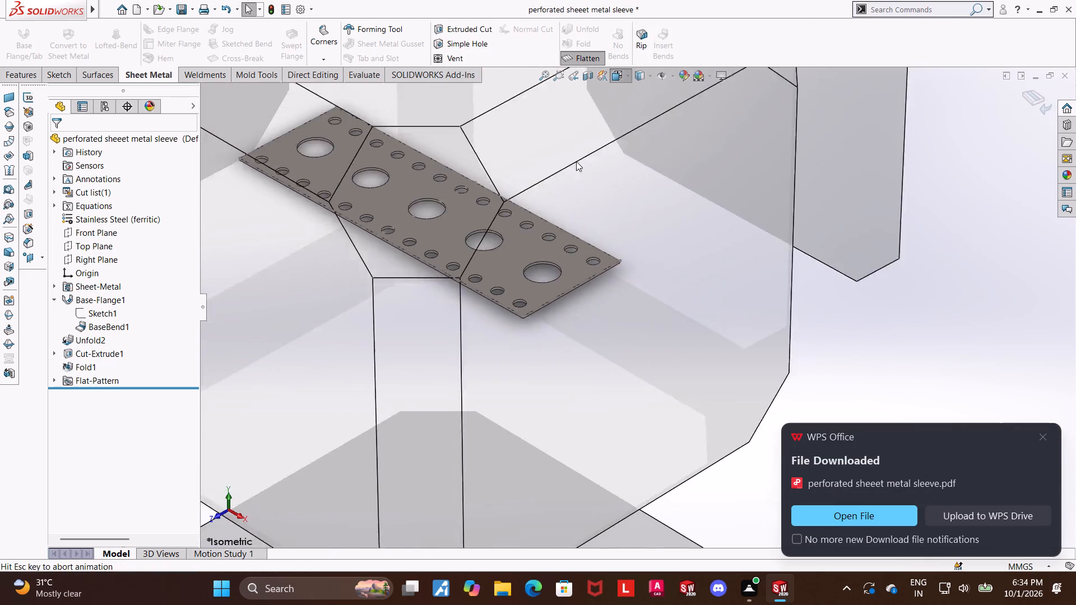
pyautogui.click(481, 280)
pyautogui.moveTo(704, 413); pyautogui.dragTo(868, 360, button='middle')
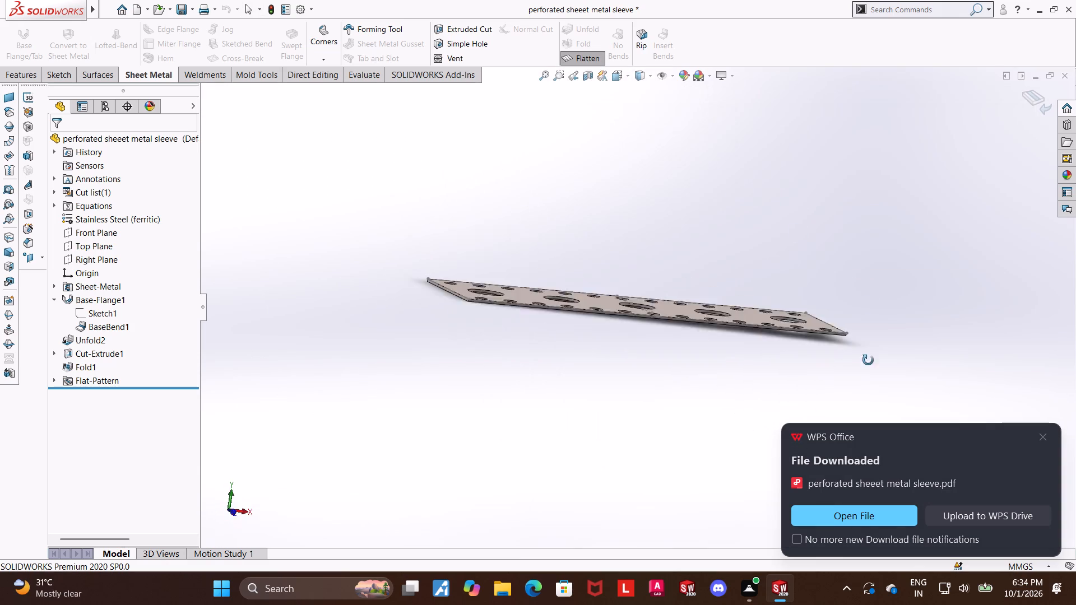
pyautogui.moveTo(868, 360); pyautogui.dragTo(867, 366, button='middle')
pyautogui.moveTo(794, 288); pyautogui.dragTo(771, 427, button='middle')
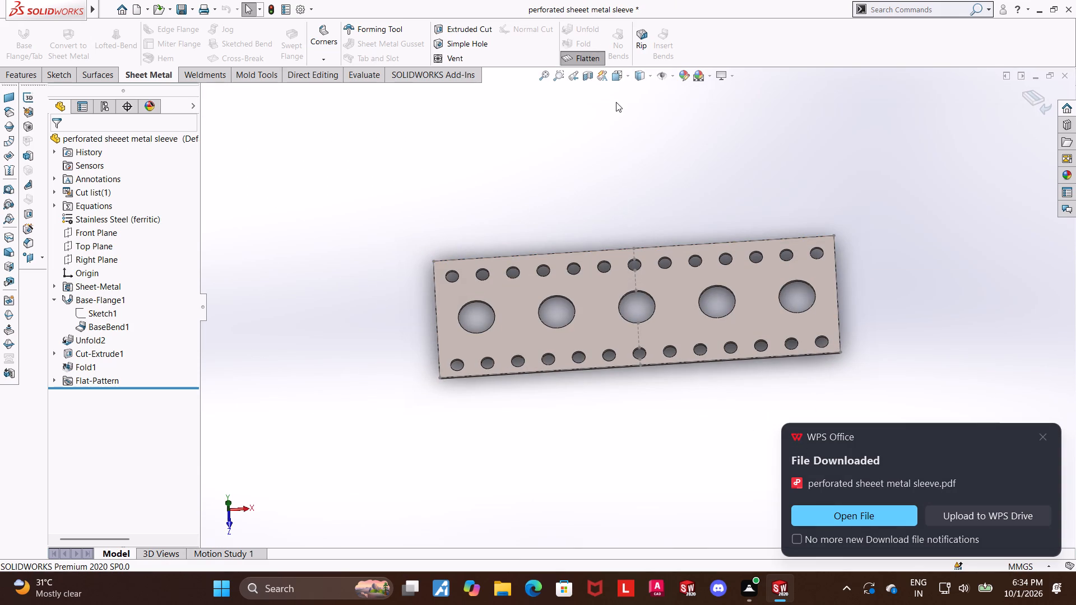
pyautogui.click(618, 78)
pyautogui.click(521, 330)
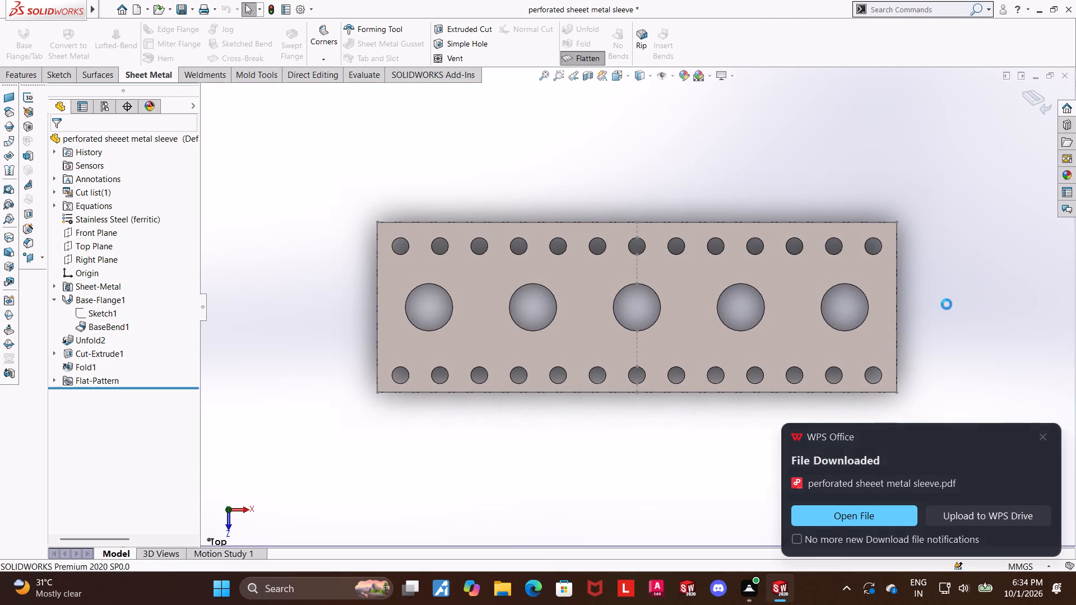
pyautogui.click(978, 281)
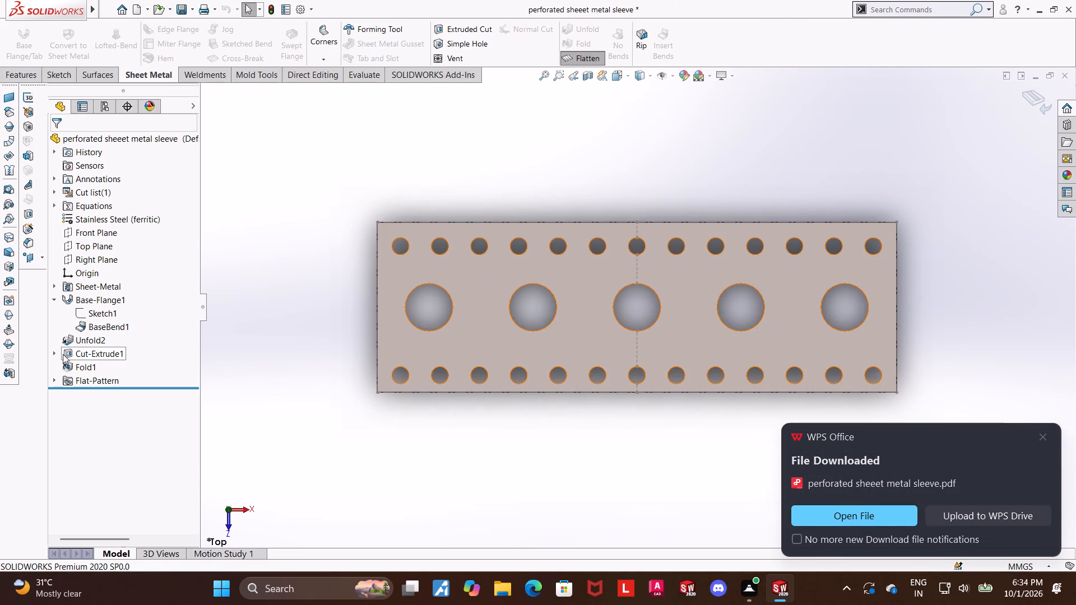
pyautogui.click(59, 353)
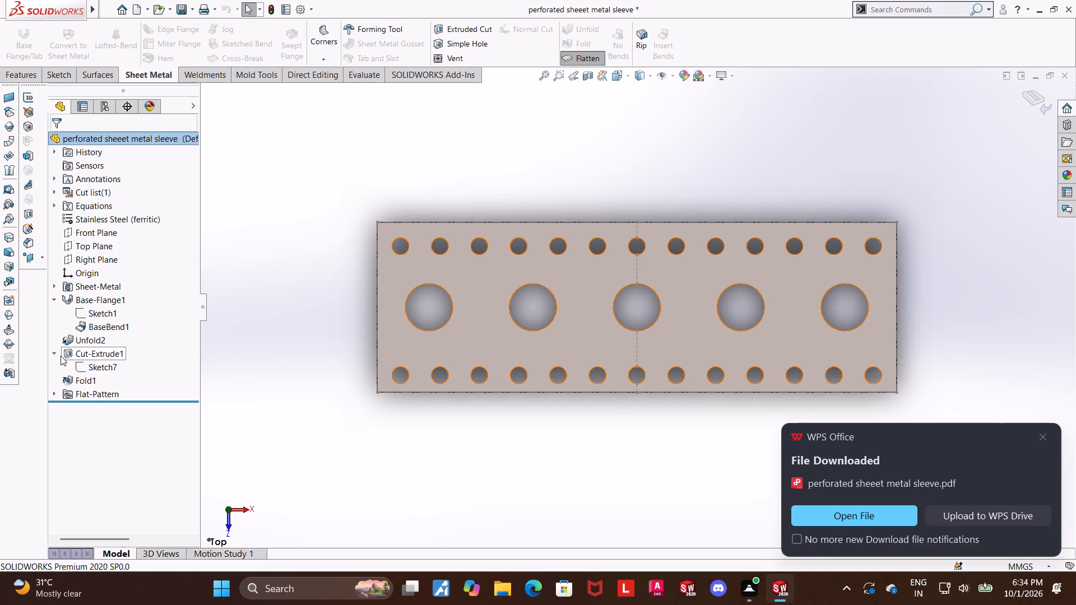
pyautogui.click(55, 352)
# Save the top view of the flat pattern as a PDF named "perforated sheeet metal sleeve flat" in Downloads.
pyautogui.click(562, 418)
pyautogui.scroll(1, 710, 400)
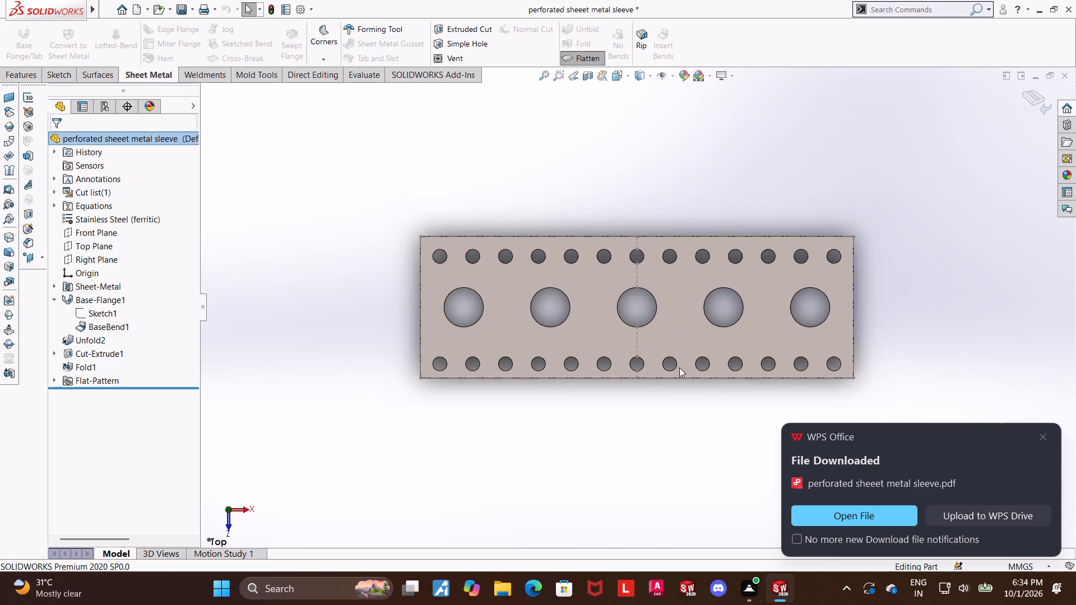
pyautogui.scroll(-1, 670, 281)
pyautogui.scroll(-1, 704, 320)
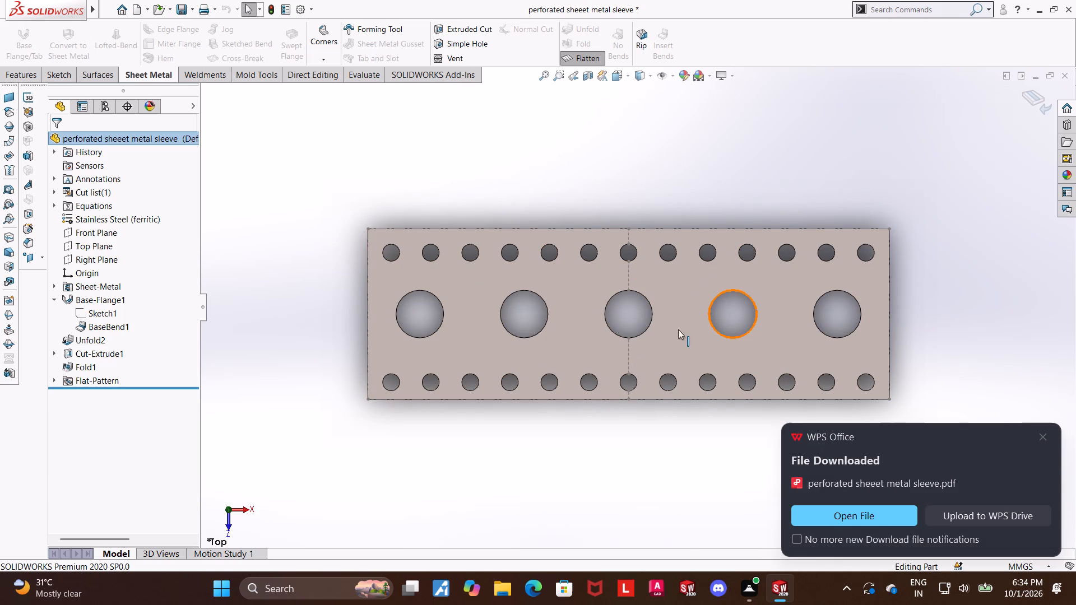
pyautogui.click(562, 434)
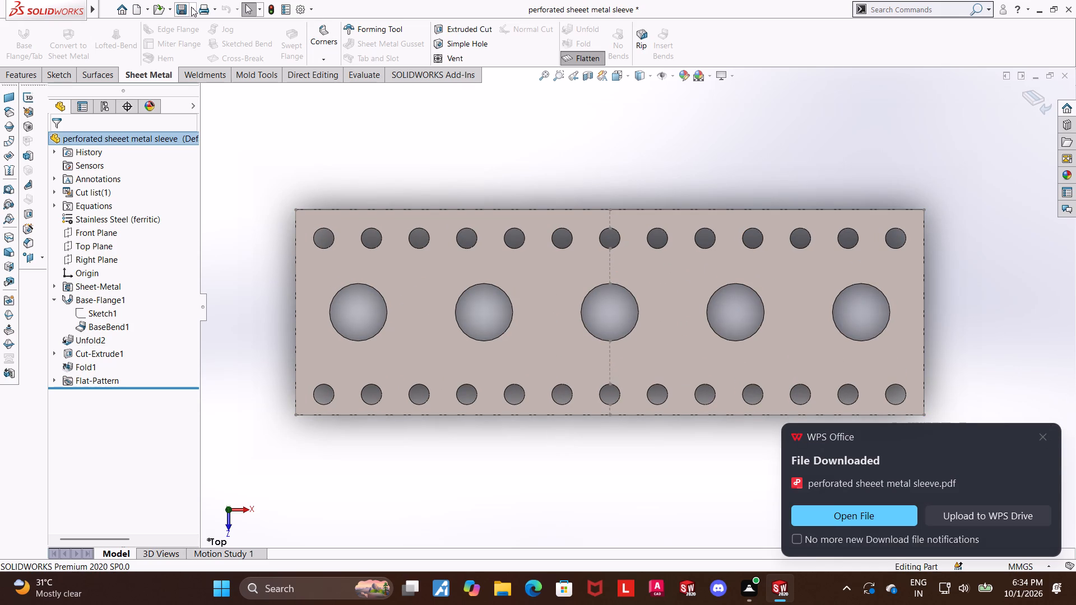
pyautogui.click(191, 7)
pyautogui.click(201, 40)
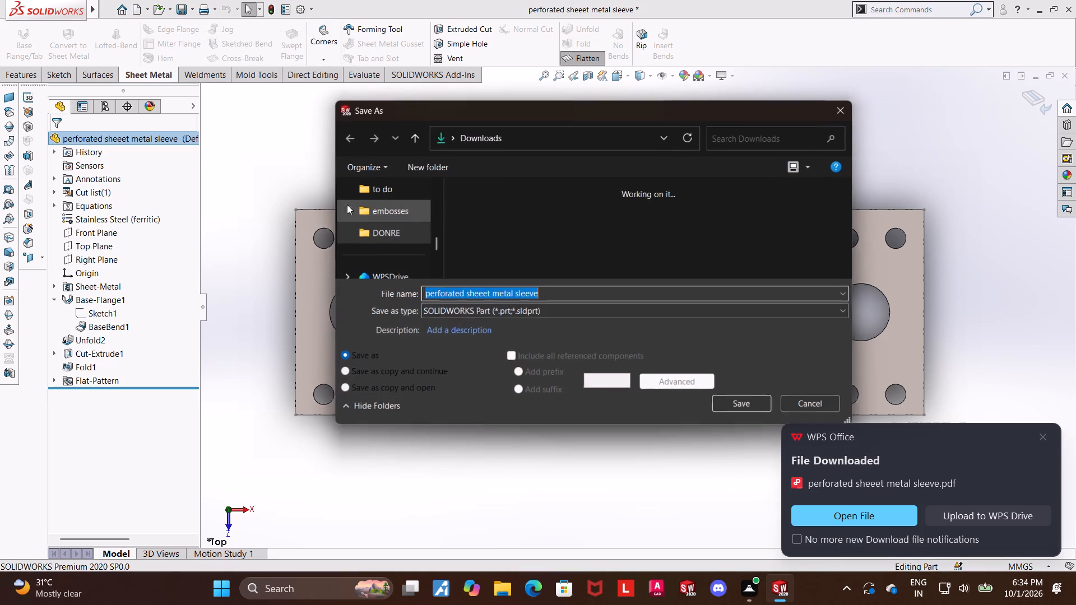
pyautogui.click(494, 317)
pyautogui.click(609, 85)
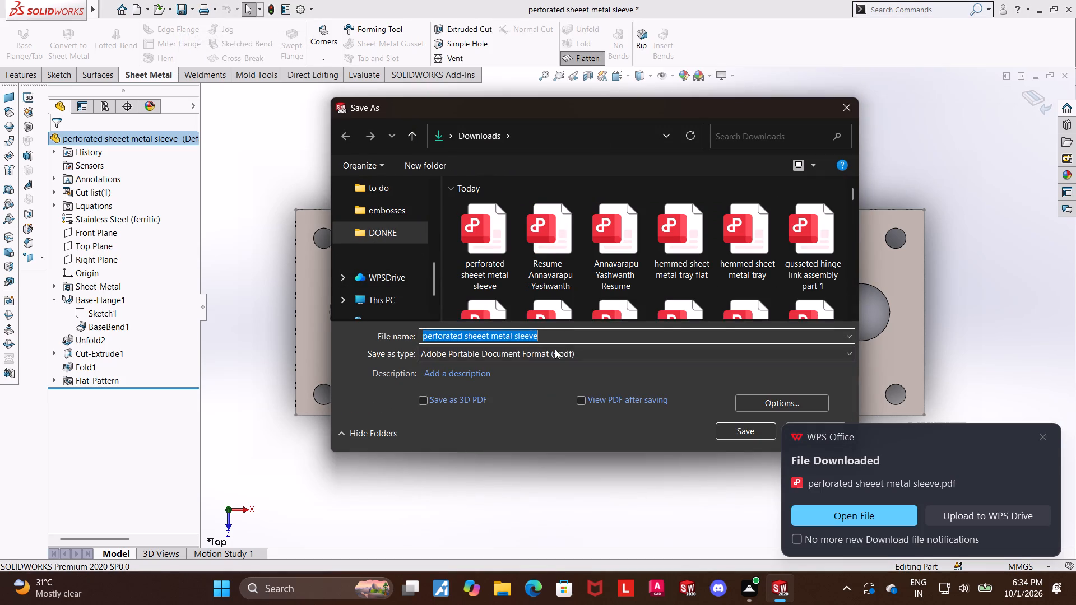
pyautogui.click(561, 335)
pyautogui.press('space')
pyautogui.write('flat')
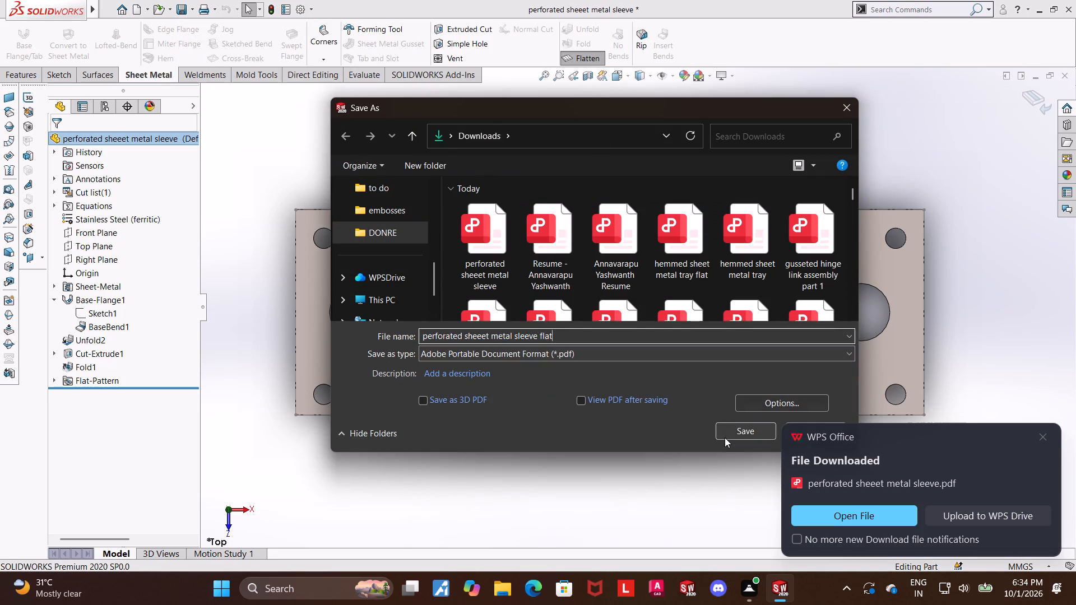
pyautogui.click(726, 436)
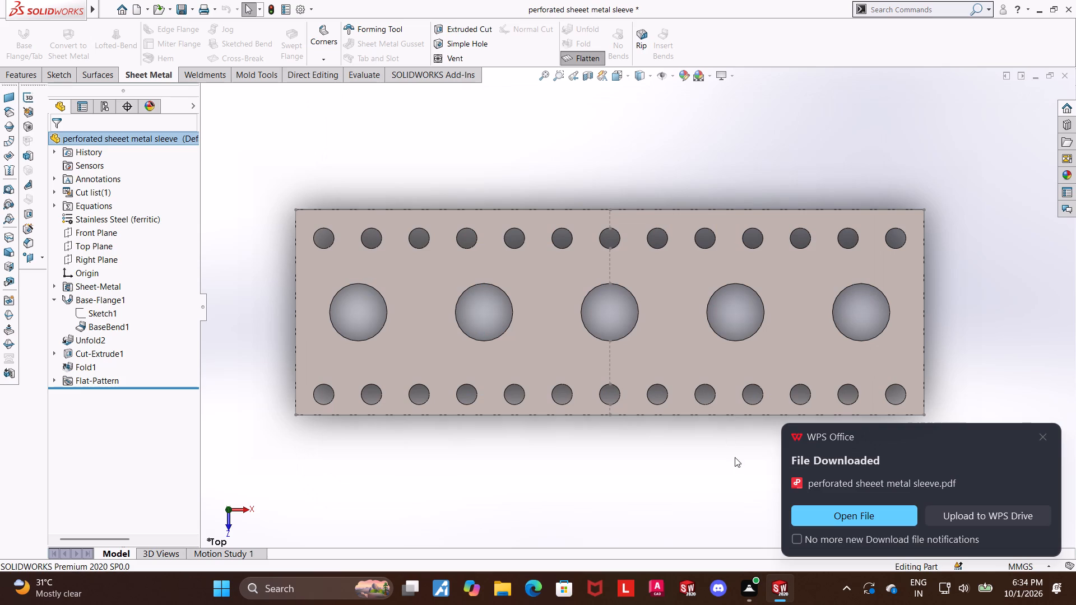